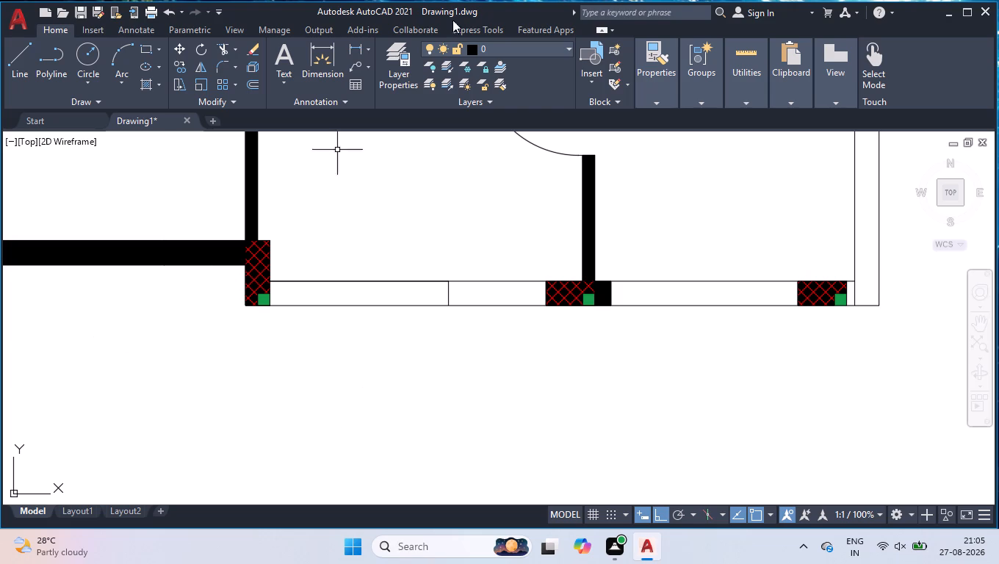
# Measure the window segment in the north wall, west of the red-crossed shaft.
pyautogui.scroll(-3, 353, 355)
pyautogui.scroll(1, 408, 258)
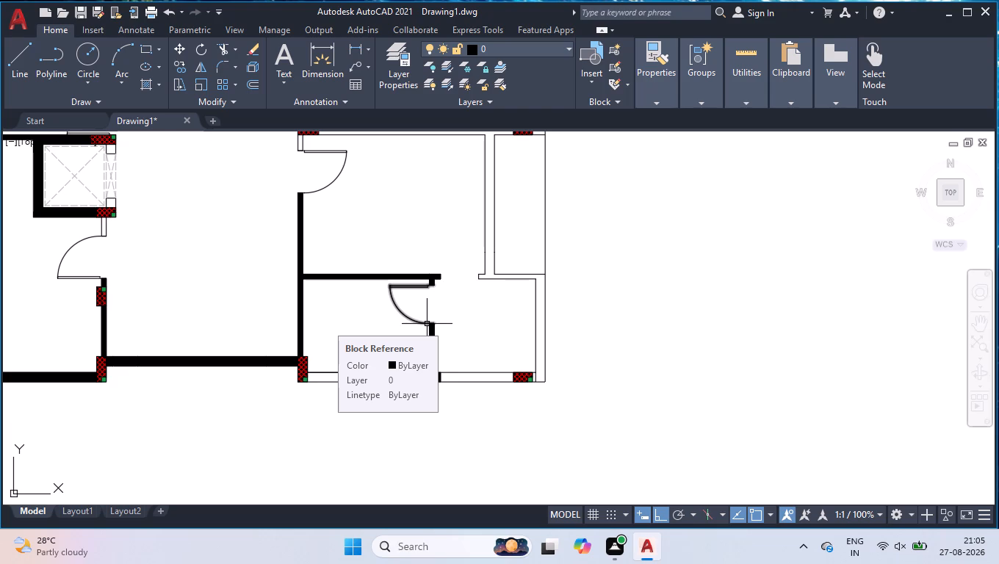
pyautogui.scroll(-3, 587, 343)
pyautogui.scroll(2, 557, 258)
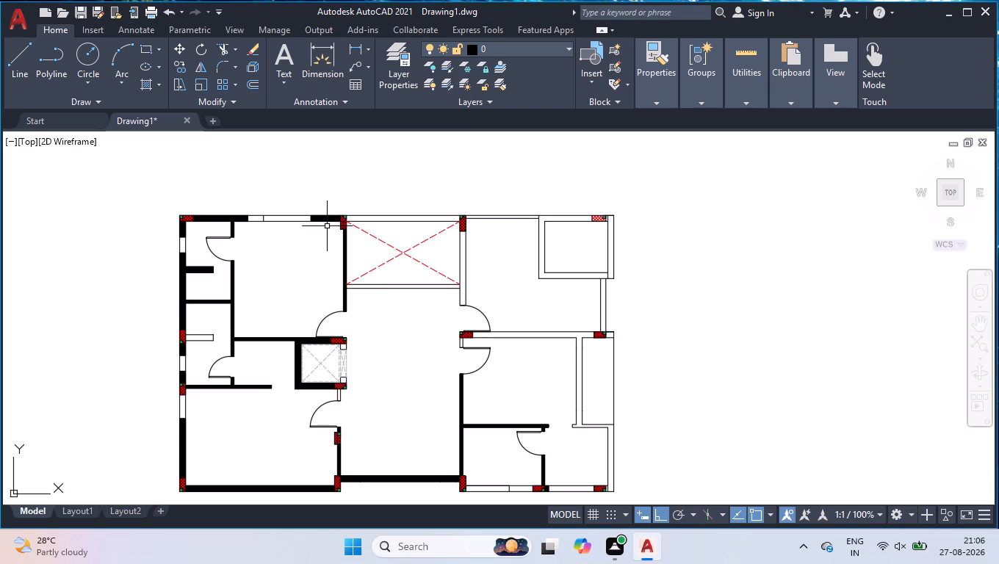
pyautogui.scroll(3, 320, 205)
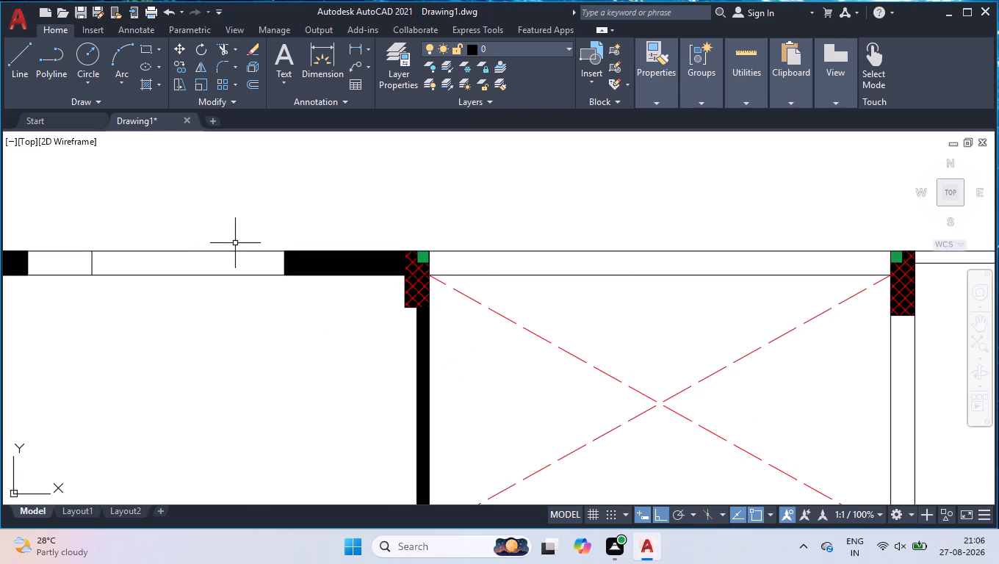
pyautogui.write('meas')
pyautogui.press('Return')
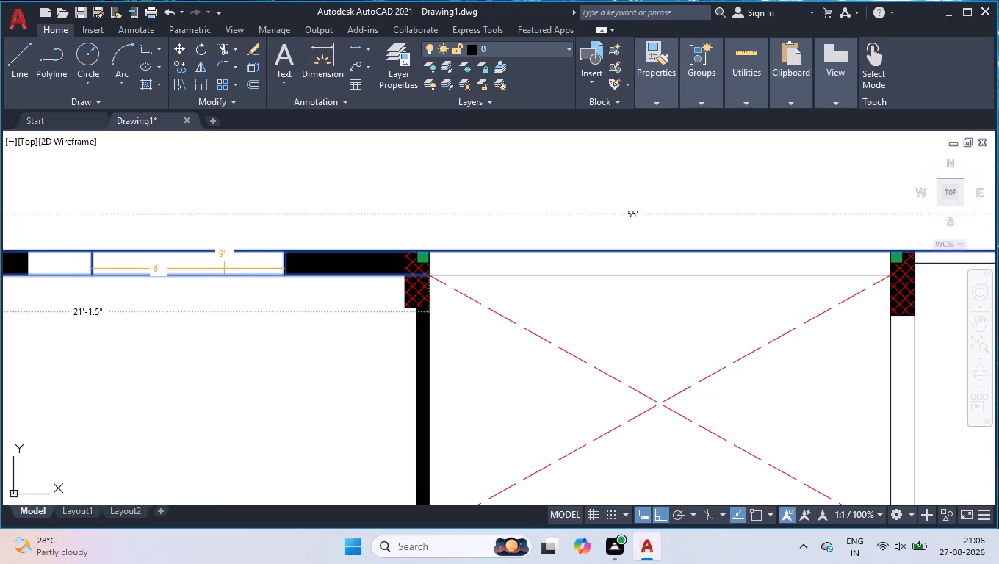
pyautogui.press('space')
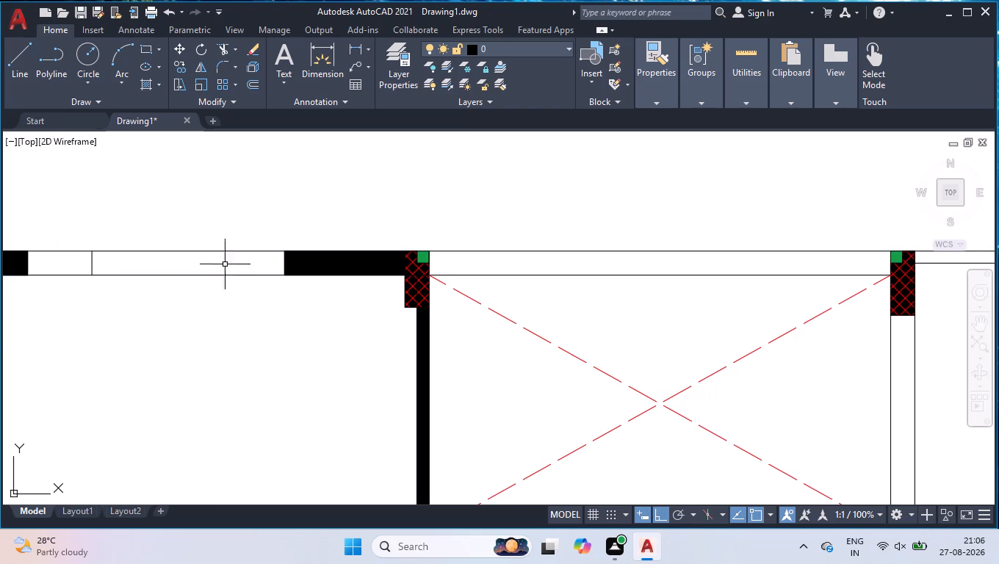
# Trim away the solid fill from the north wall between the window segment and the shaft's northwest column.
pyautogui.write('tr')
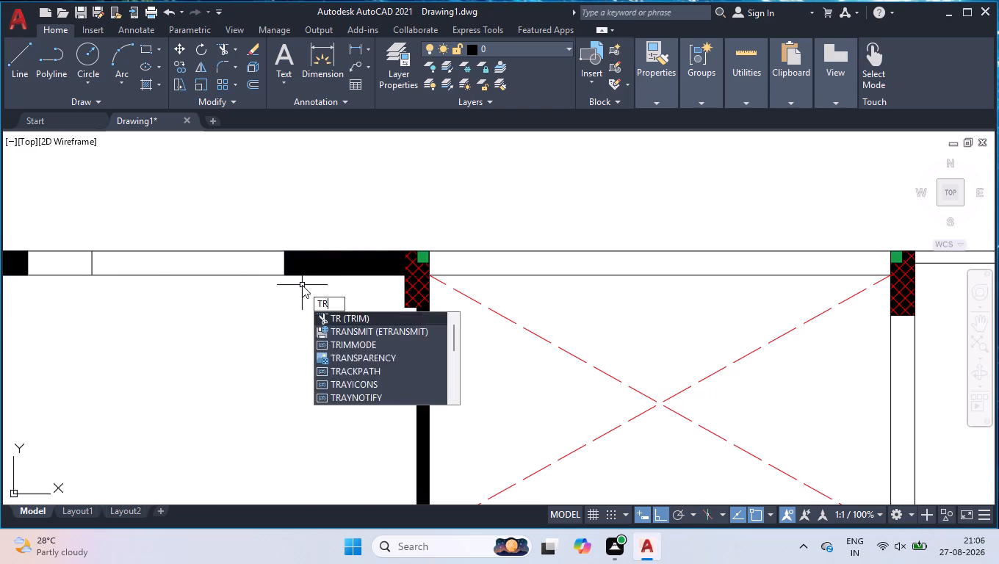
pyautogui.press('Return')
pyautogui.click(333, 259)
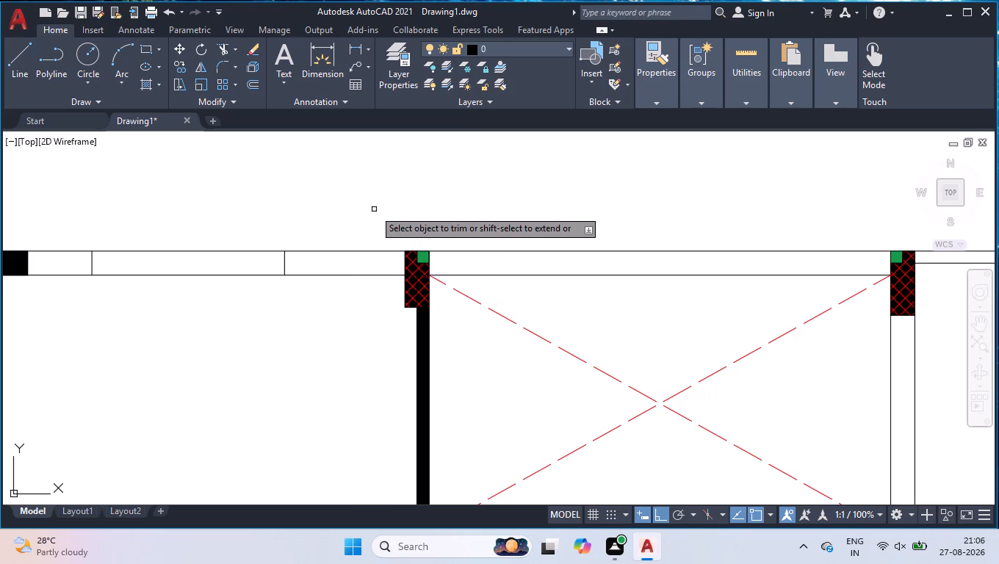
pyautogui.press('Return')
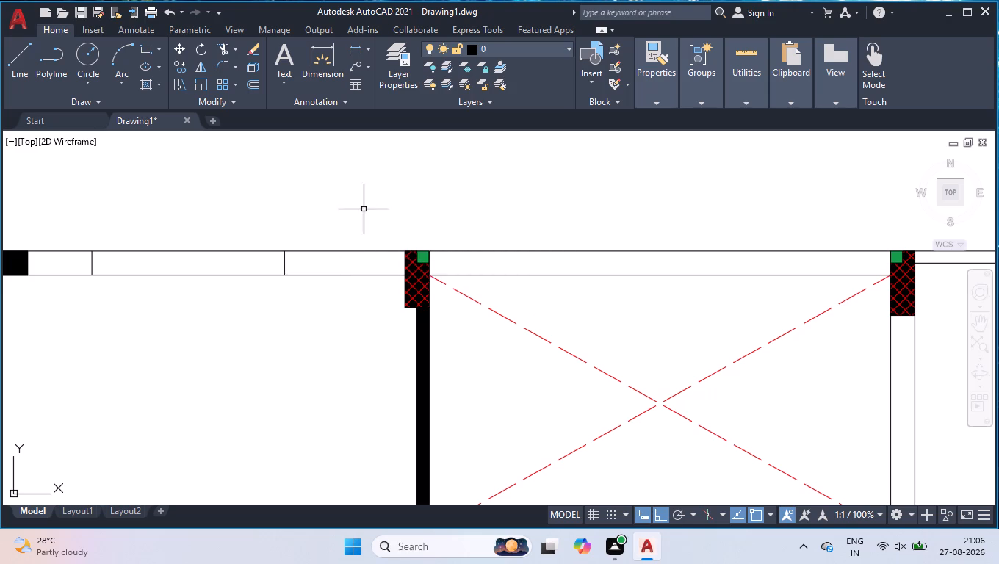
# Offset the north-wall window's eastern end line 2' toward the shaft's northwest column.
pyautogui.click(284, 262)
pyautogui.press('o')
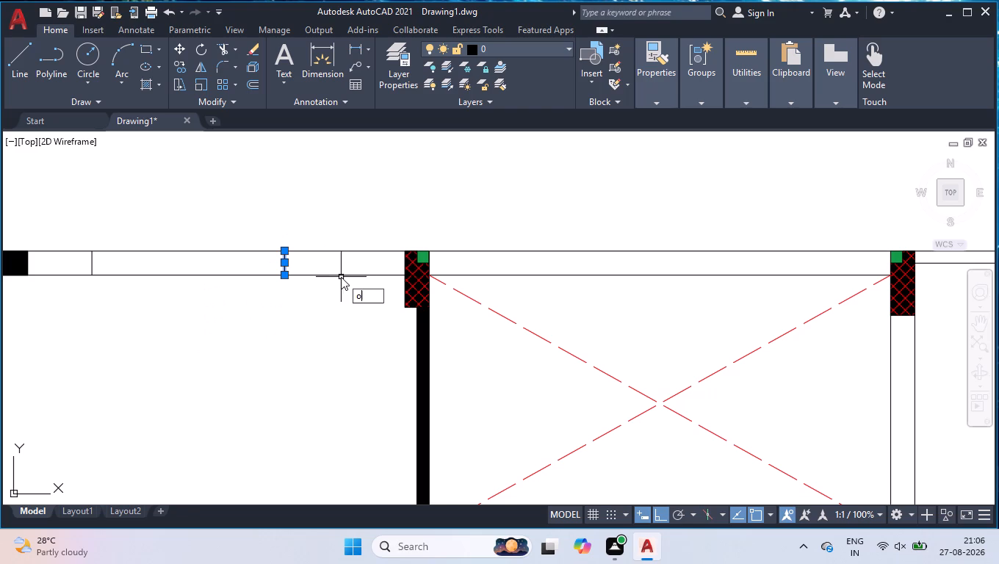
pyautogui.press('f')
pyautogui.press('f')
pyautogui.press('Return')
pyautogui.write("2'")
pyautogui.press('Return')
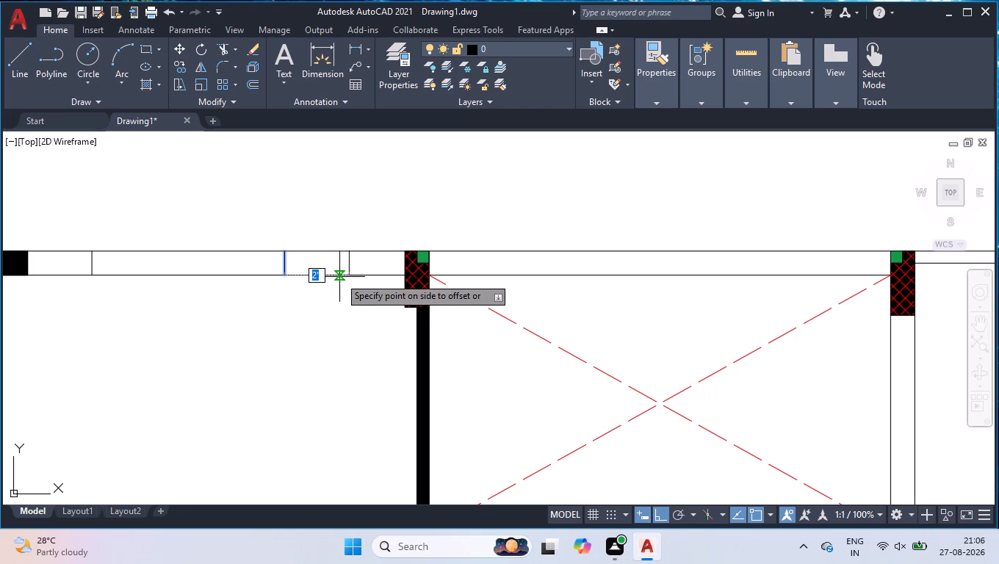
pyautogui.click(355, 315)
pyautogui.press('Return')
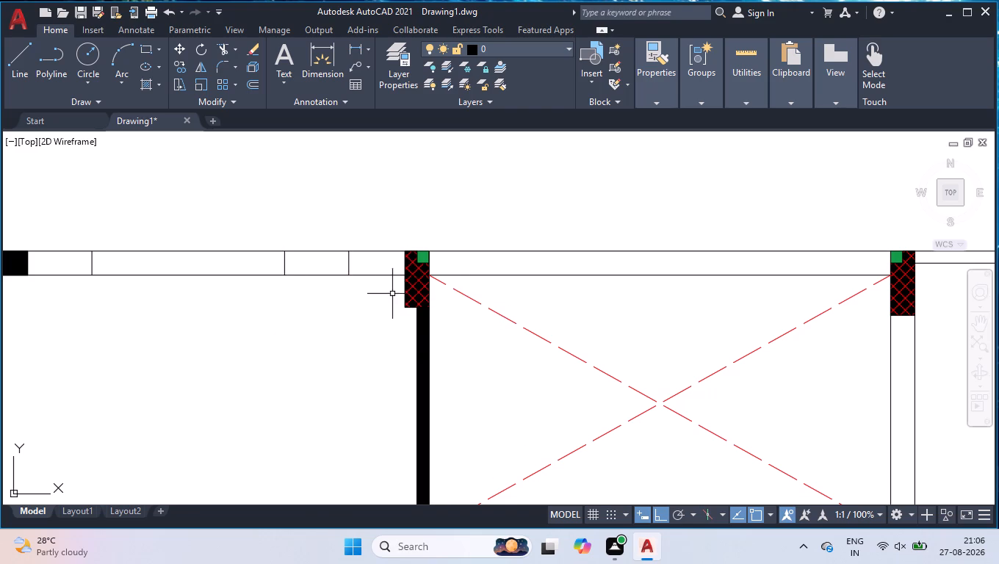
# Solid-hatch the short north-wall piece between the new offset line and the shaft's northwest column, colour ByLayer.
pyautogui.scroll(-2, 429, 308)
pyautogui.click(140, 82)
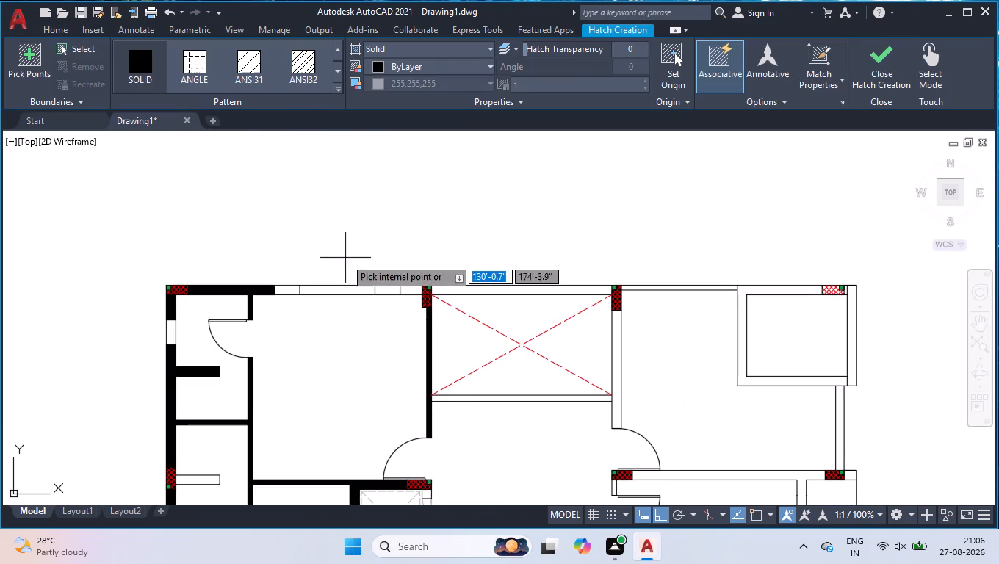
pyautogui.click(414, 294)
pyautogui.scroll(-1, 428, 228)
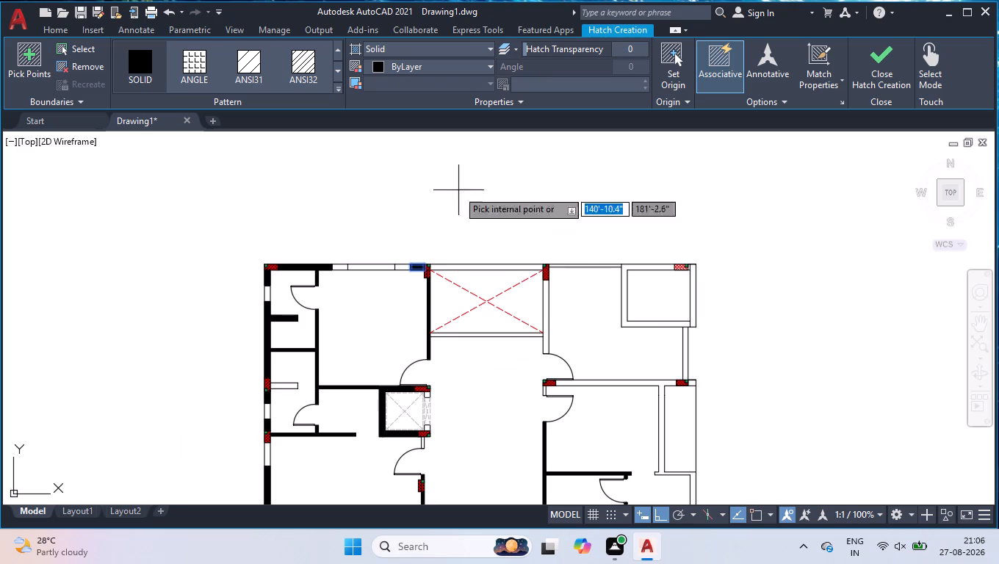
pyautogui.scroll(-1, 448, 234)
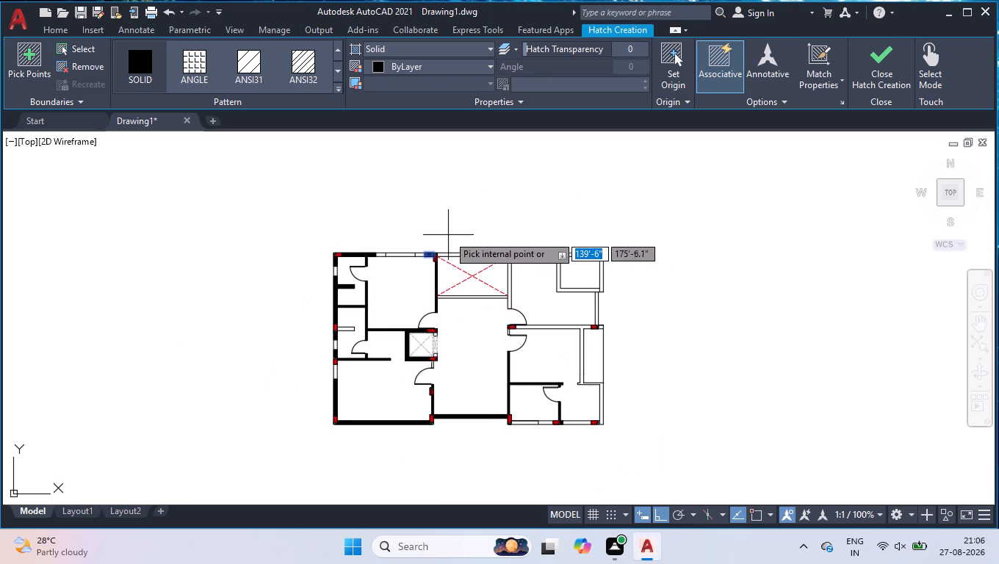
# Solid-hatch the short wall stub between the column at the lift's southeast corner and the door south of it.
pyautogui.scroll(1, 459, 280)
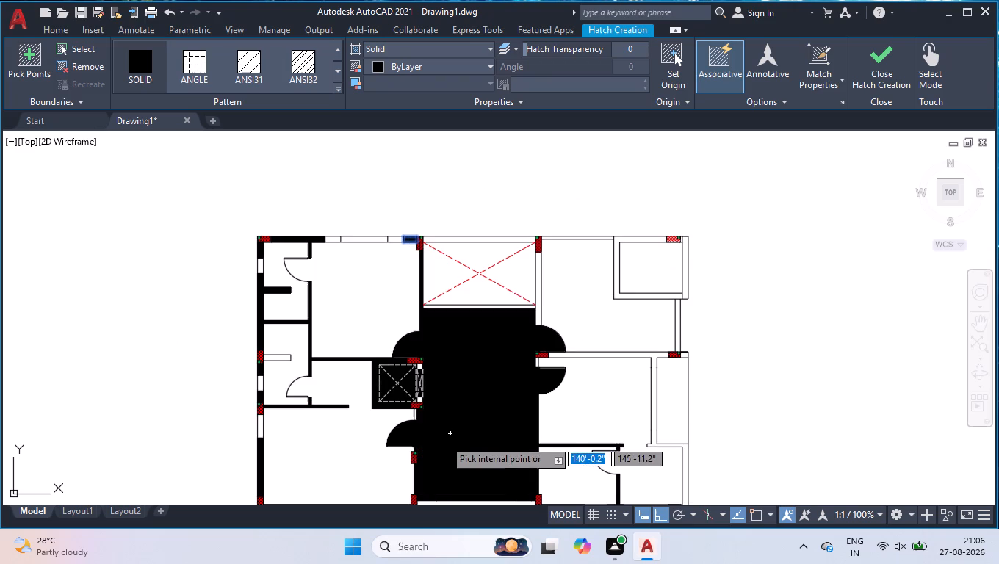
pyautogui.scroll(3, 439, 433)
pyautogui.click(336, 367)
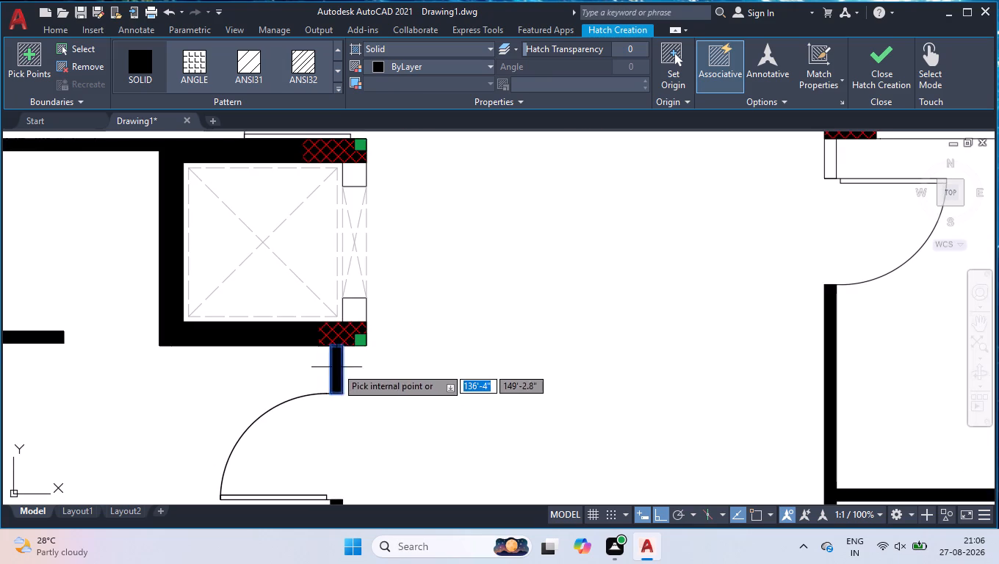
pyautogui.scroll(-2, 361, 373)
pyautogui.scroll(-2, 420, 403)
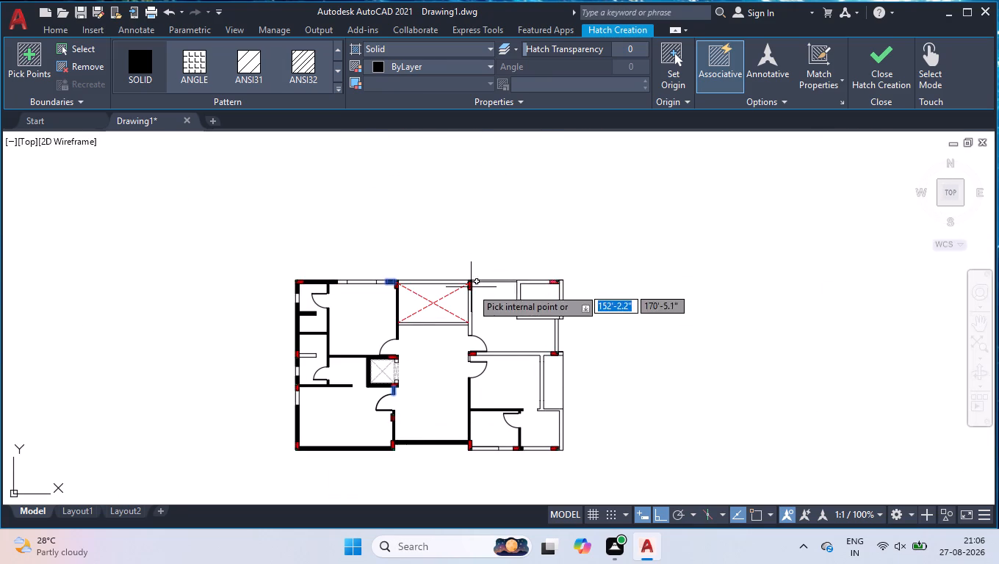
# Solid-hatch the wall running south from the shaft's northeast column to the door.
pyautogui.scroll(5, 472, 288)
pyautogui.click(454, 311)
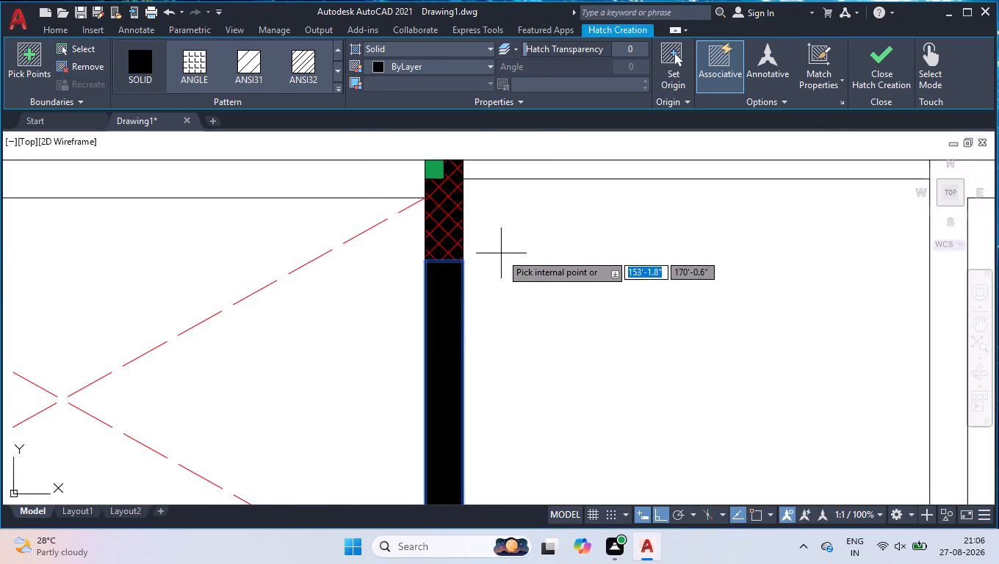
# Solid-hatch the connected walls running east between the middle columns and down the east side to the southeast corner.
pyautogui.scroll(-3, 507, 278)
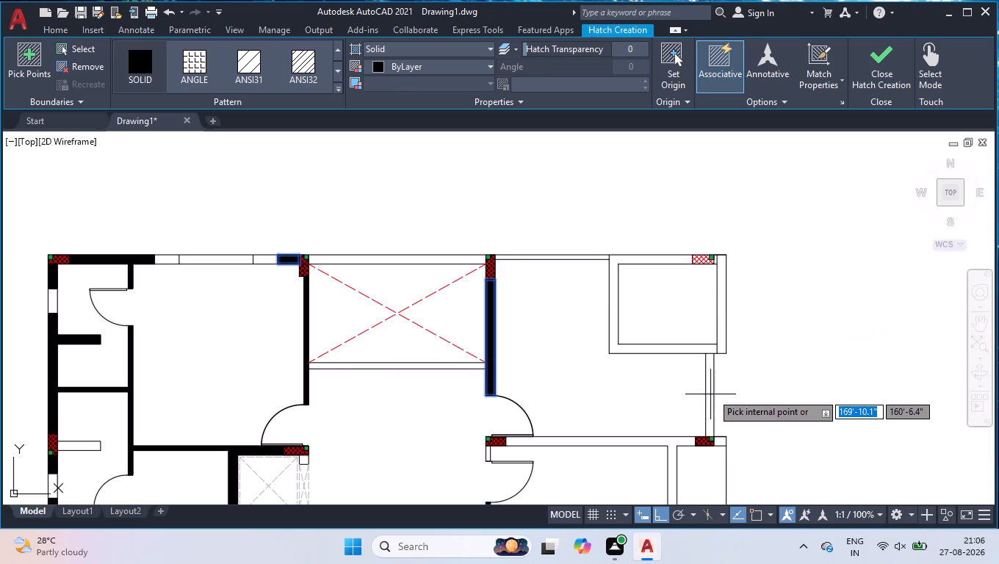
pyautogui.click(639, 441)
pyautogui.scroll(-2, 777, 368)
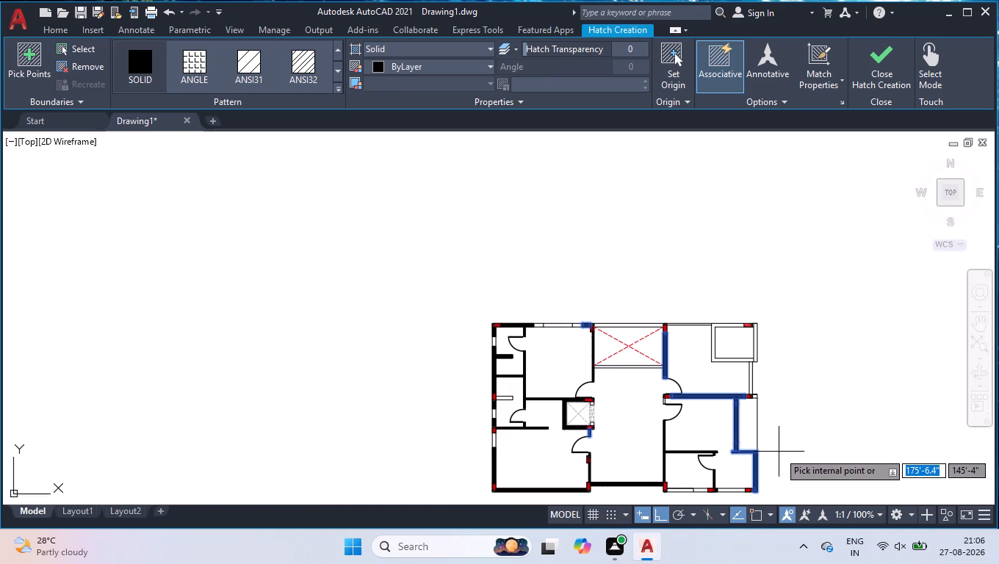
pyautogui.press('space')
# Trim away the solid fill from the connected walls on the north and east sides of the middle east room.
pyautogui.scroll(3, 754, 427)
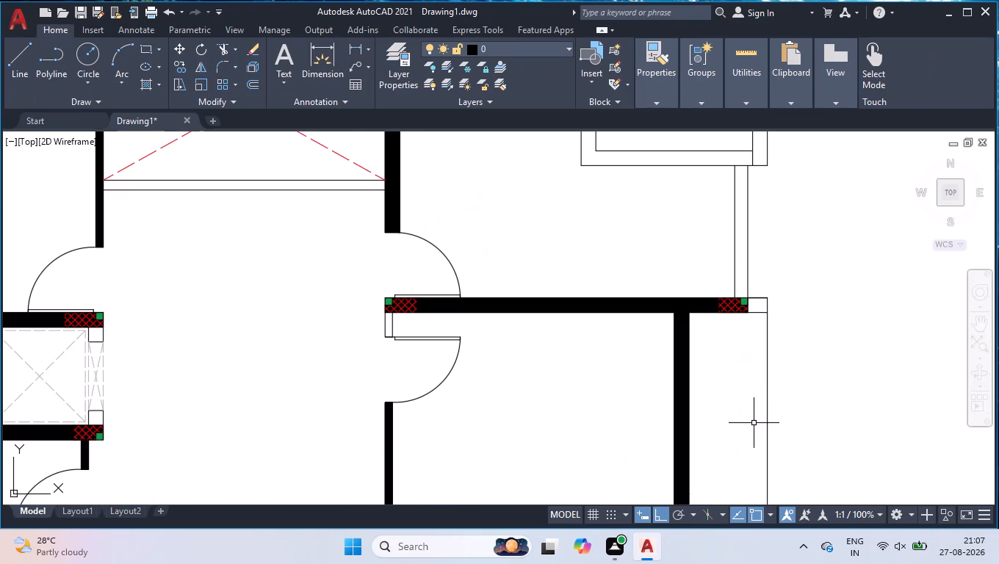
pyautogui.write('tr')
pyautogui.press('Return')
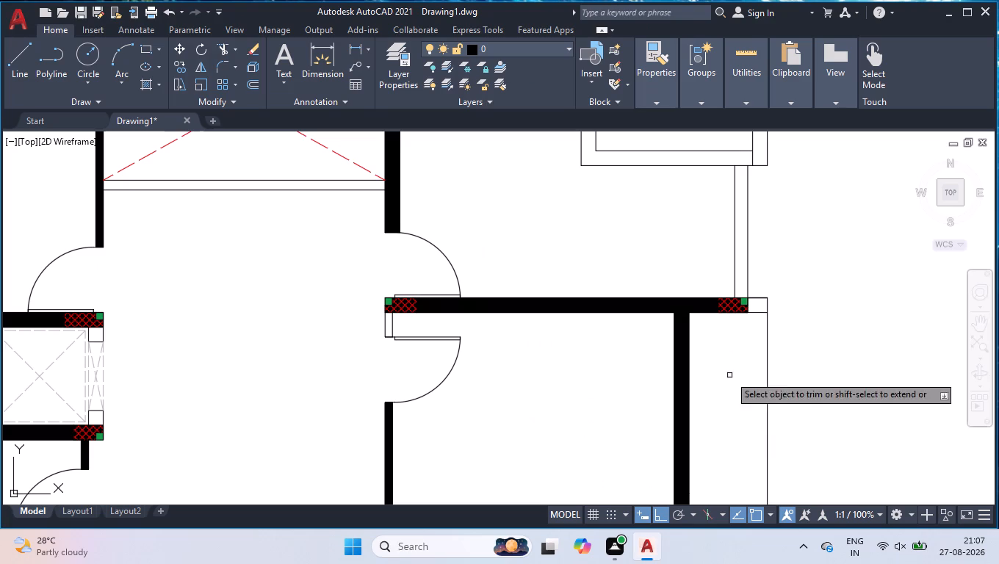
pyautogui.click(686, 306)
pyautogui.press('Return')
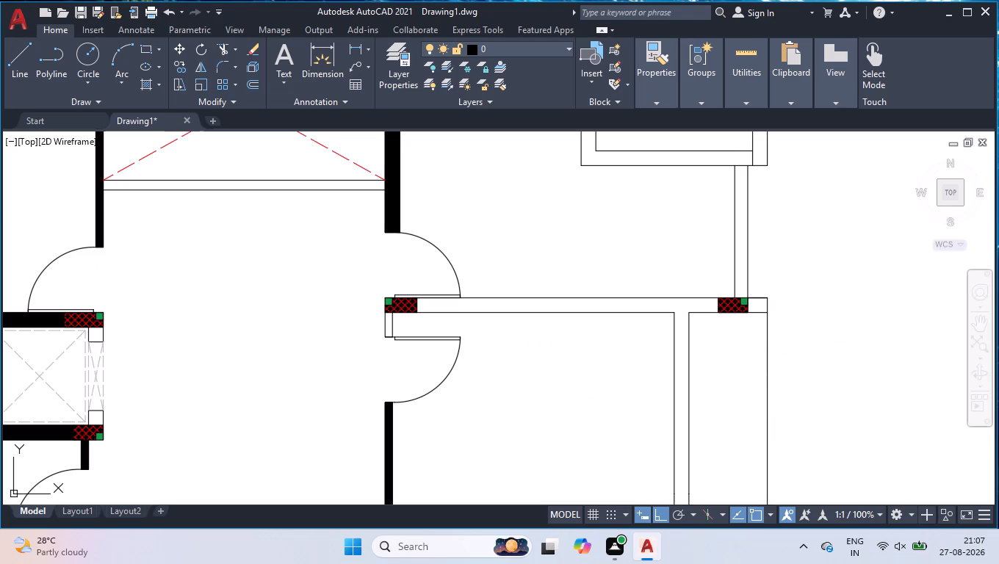
# Draw a line across the north end of the middle east room's east wall, between its two inner corners.
pyautogui.scroll(-2, 672, 317)
pyautogui.scroll(1, 749, 424)
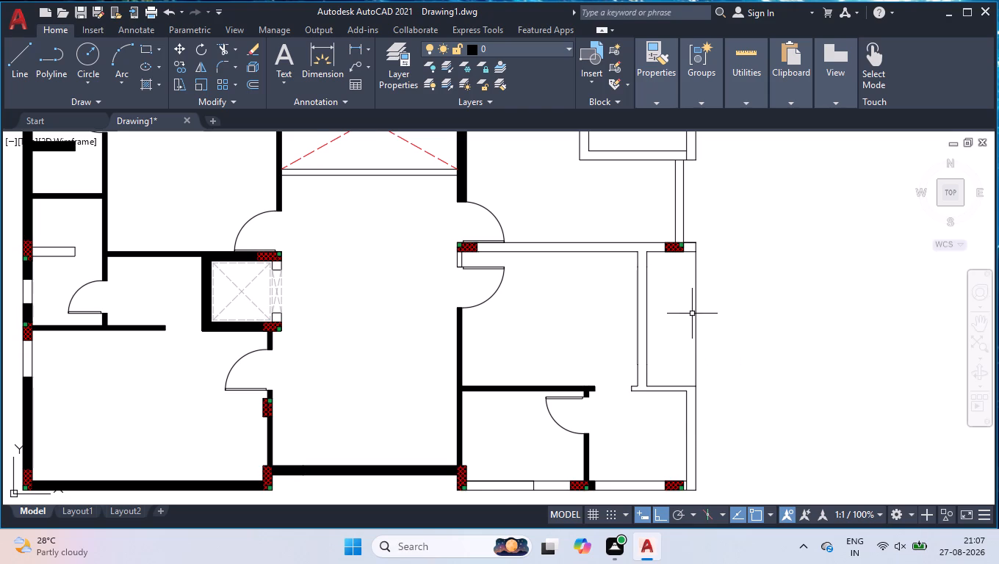
pyautogui.scroll(2, 692, 314)
pyautogui.scroll(-1, 692, 314)
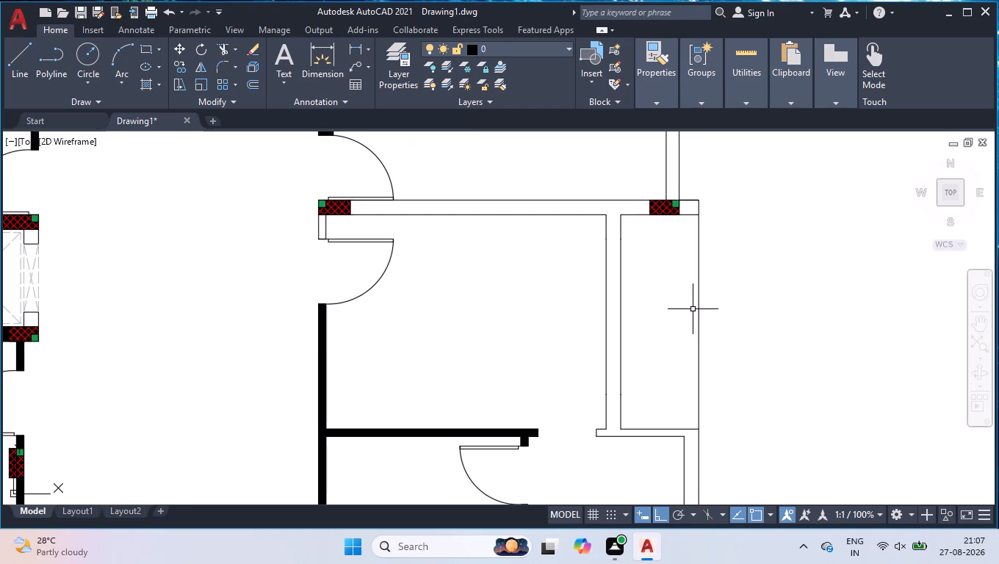
pyautogui.press('l')
pyautogui.press('Return')
pyautogui.scroll(3, 635, 231)
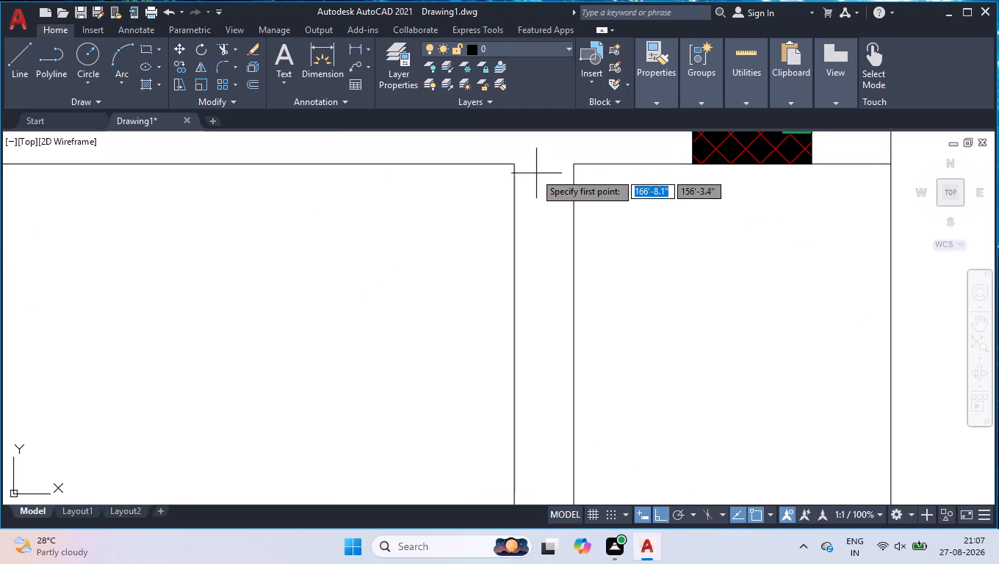
pyautogui.click(516, 161)
pyautogui.click(577, 163)
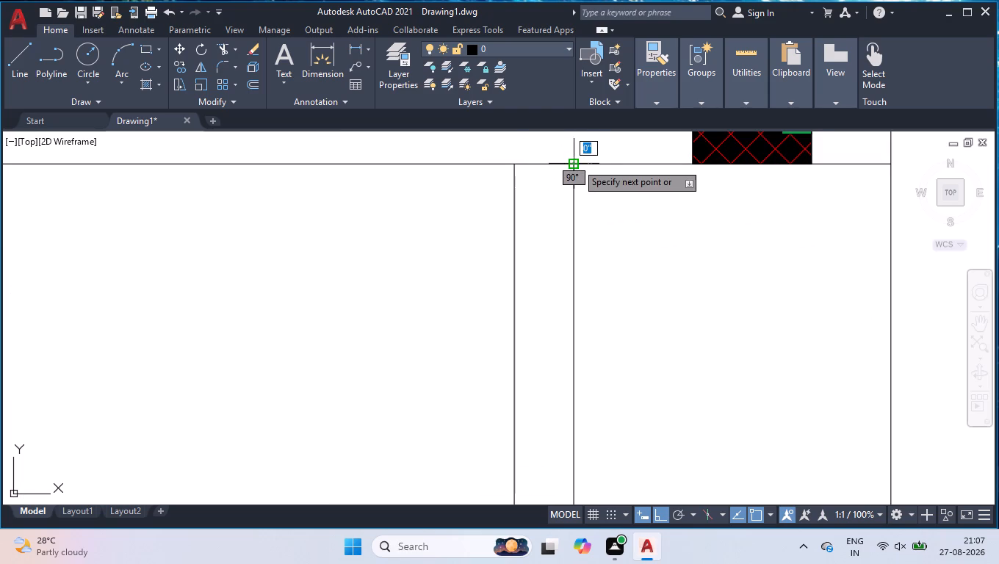
pyautogui.press('space')
# Move the new line 1'3" south along the middle east room's east wall.
pyautogui.click(544, 164)
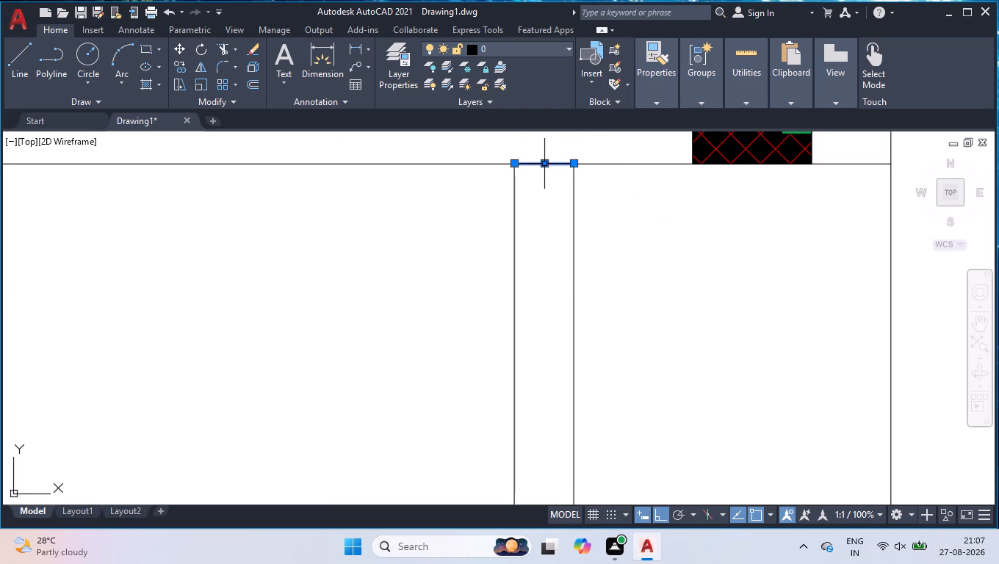
pyautogui.click(543, 164)
pyautogui.press('1')
pyautogui.press("'")
pyautogui.press('3')
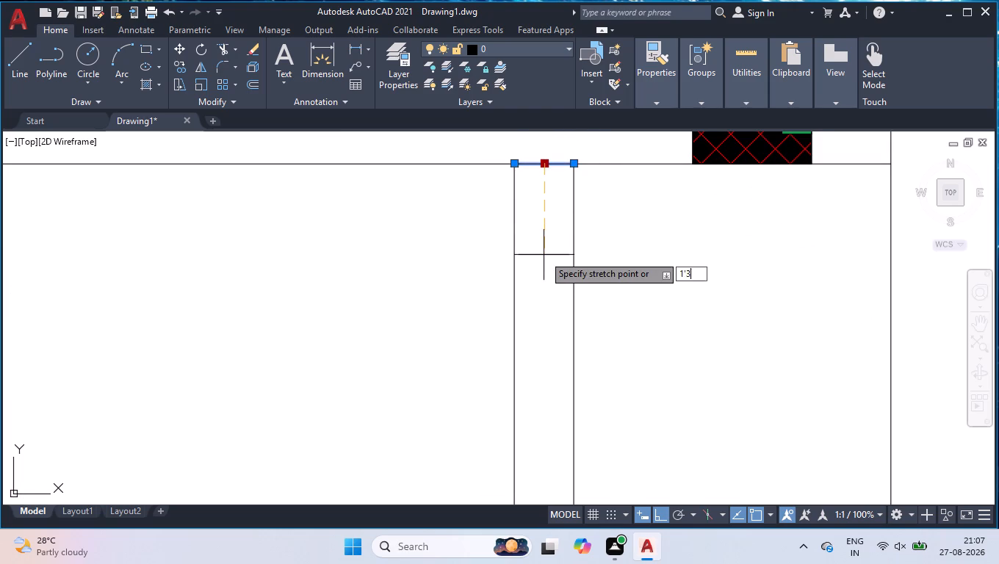
pyautogui.press('Return')
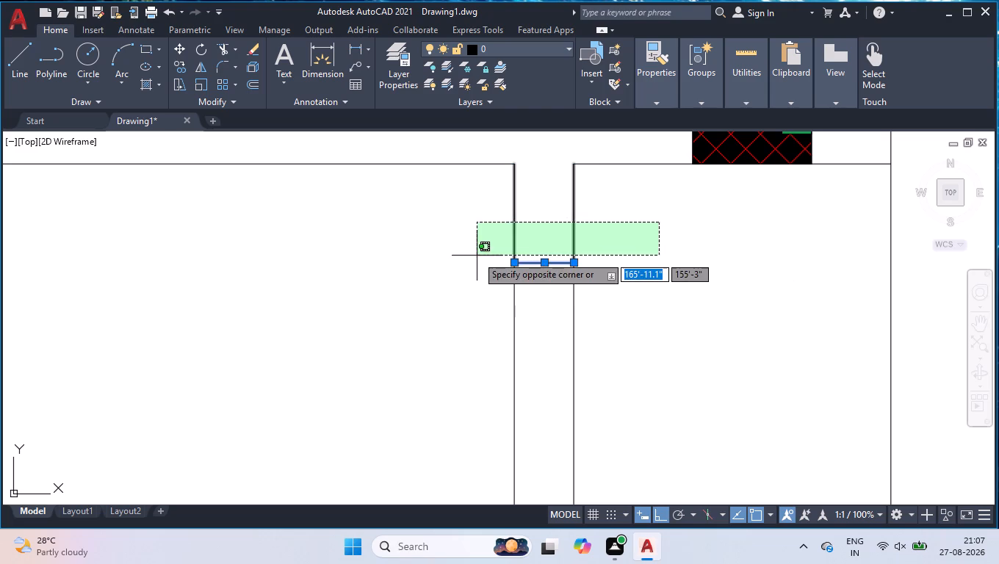
# Offset the line 8' south along the same east wall to mark the window's other end.
pyautogui.click(606, 246)
pyautogui.write('OFF')
pyautogui.press('Return')
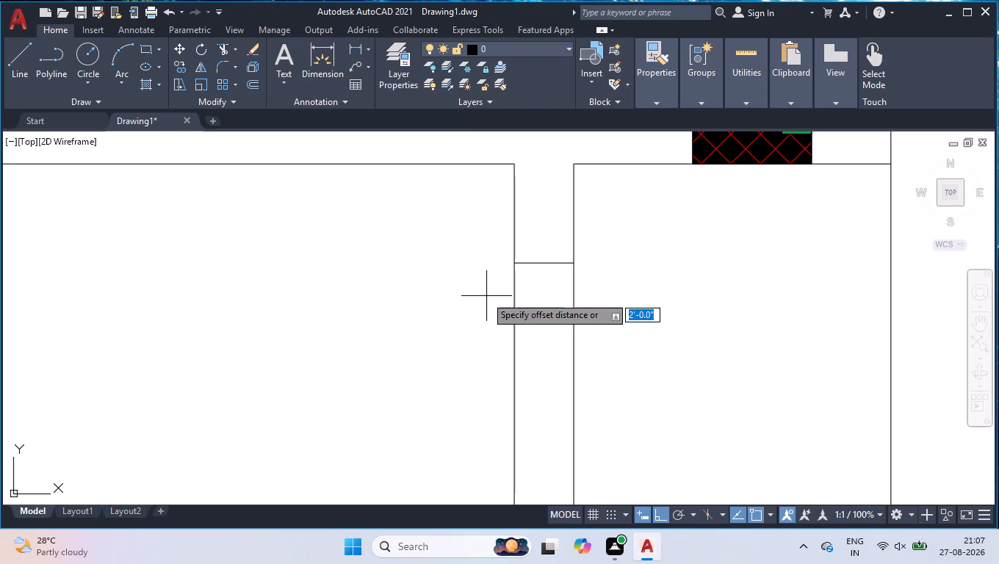
pyautogui.press('8')
pyautogui.press("'")
pyautogui.press('Return')
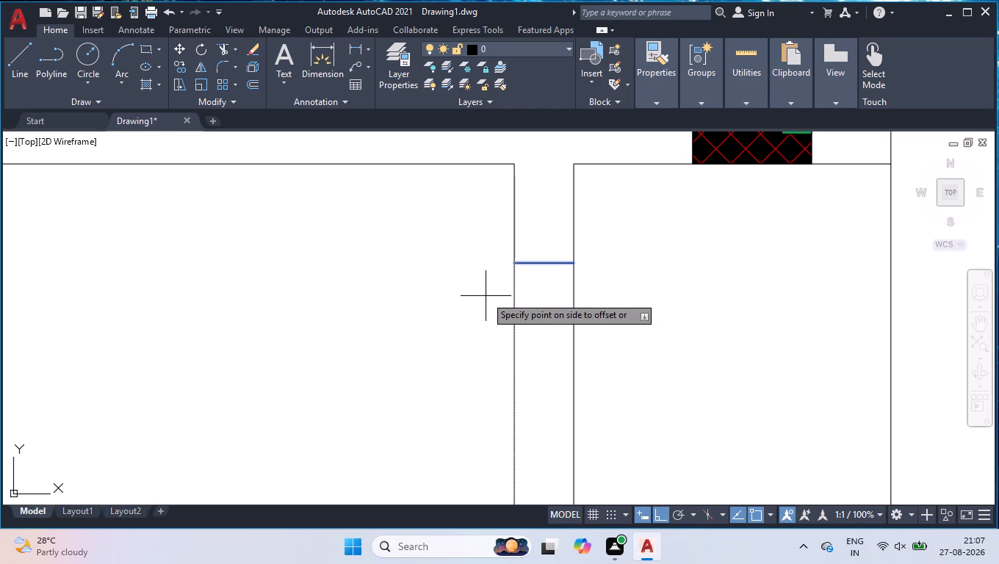
pyautogui.scroll(-4, 642, 297)
pyautogui.click(657, 366)
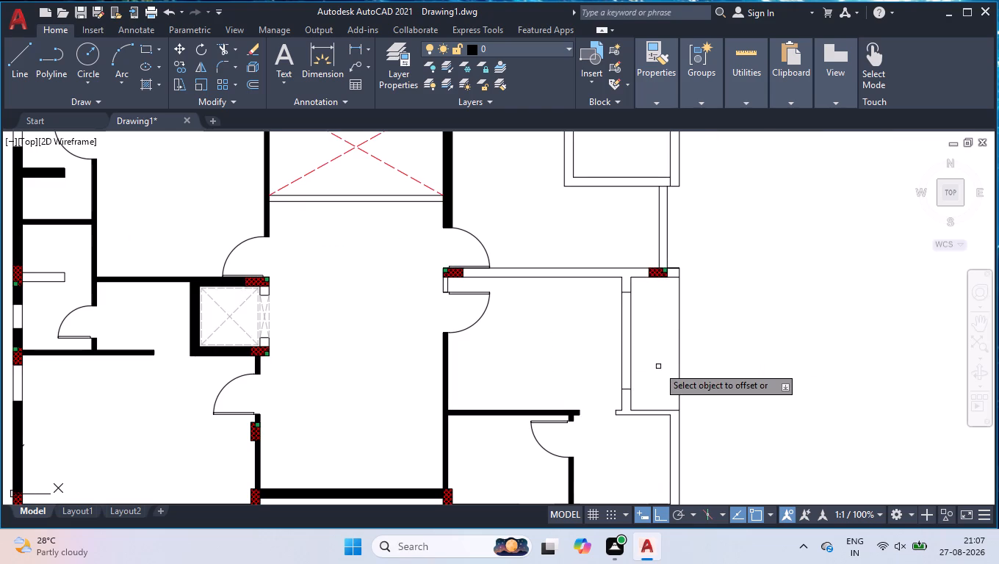
pyautogui.press('Return')
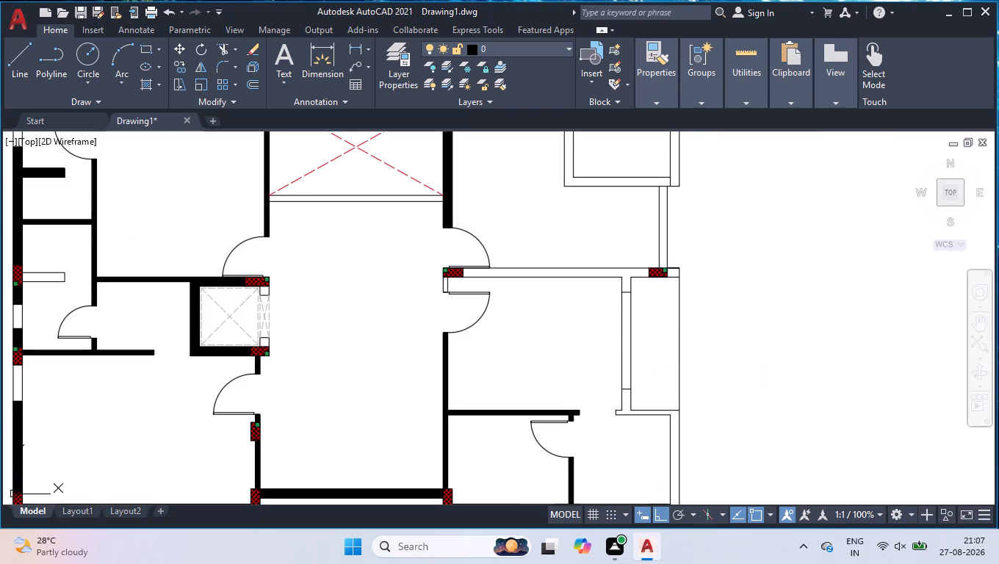
# Measure the wall stub between the window's south end line and the south wall of the middle east room.
pyautogui.scroll(5, 641, 408)
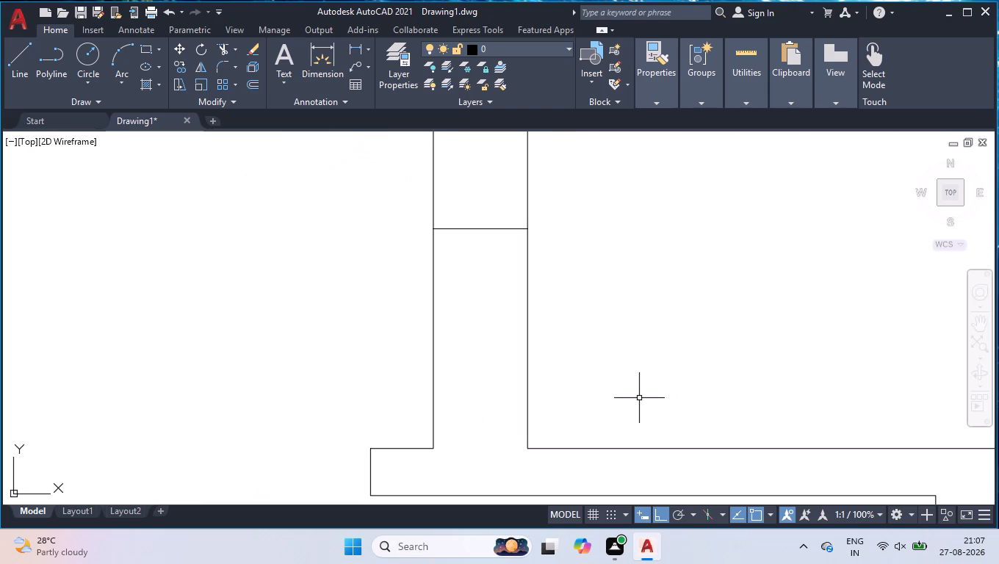
pyautogui.write('MEAS')
pyautogui.press('Return')
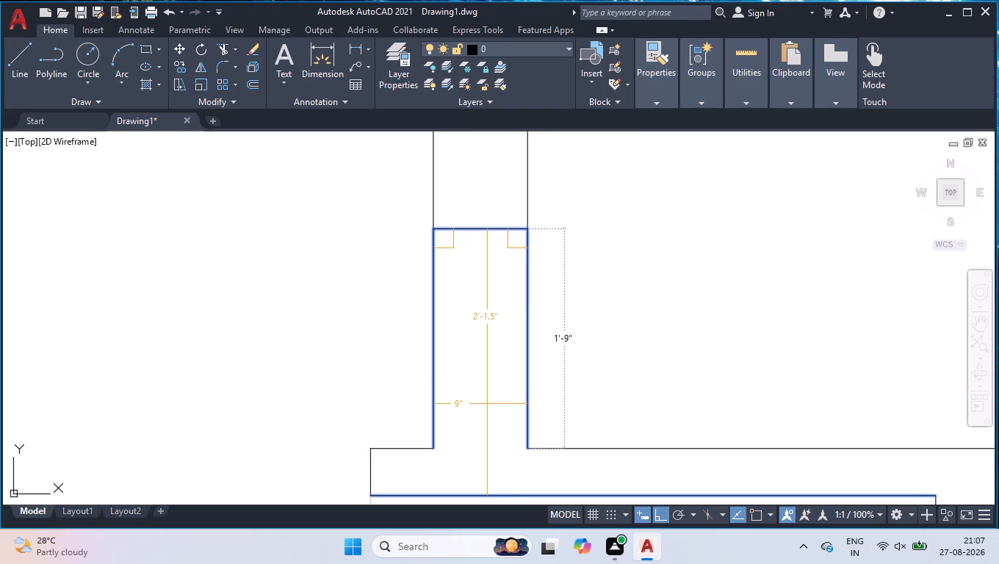
pyautogui.press('Return')
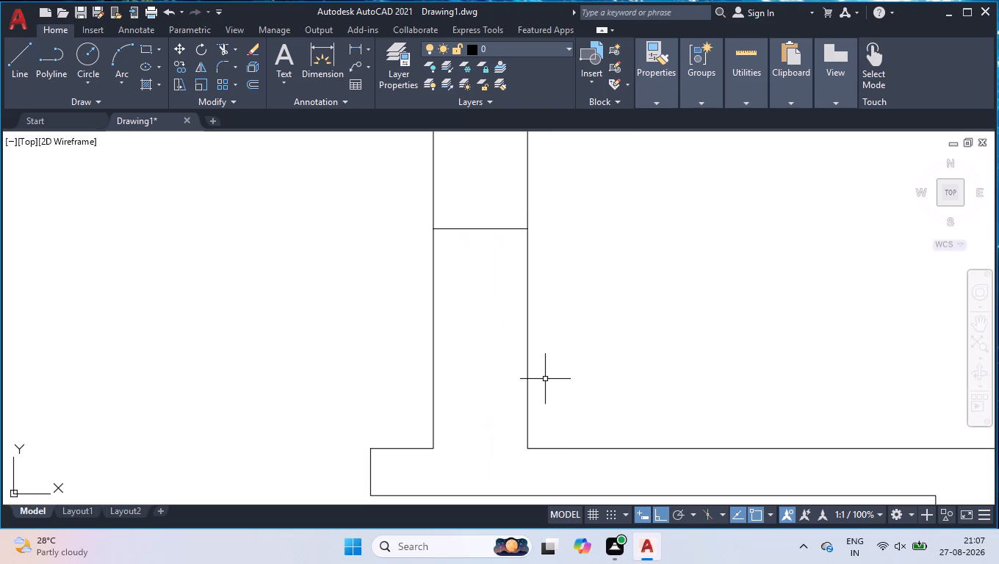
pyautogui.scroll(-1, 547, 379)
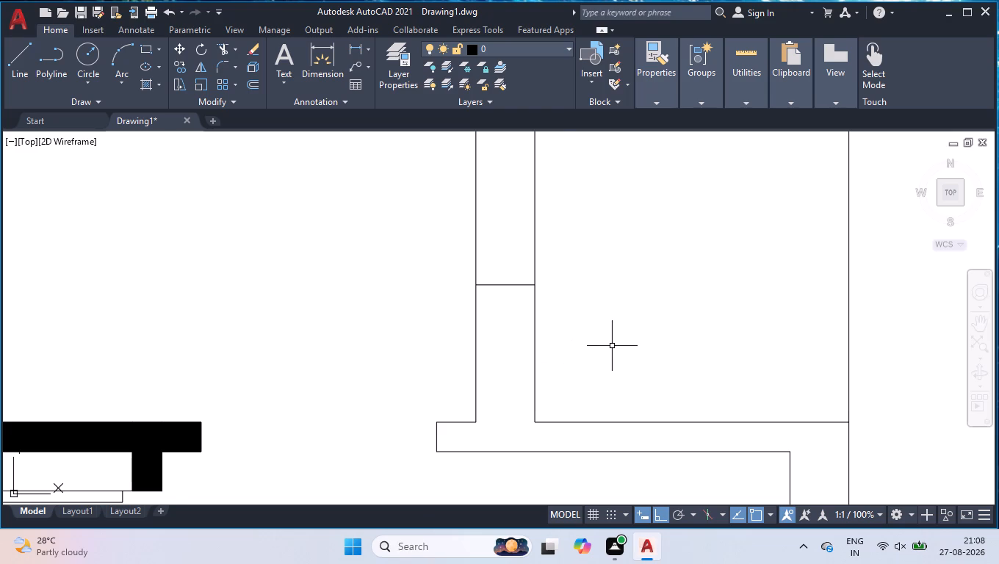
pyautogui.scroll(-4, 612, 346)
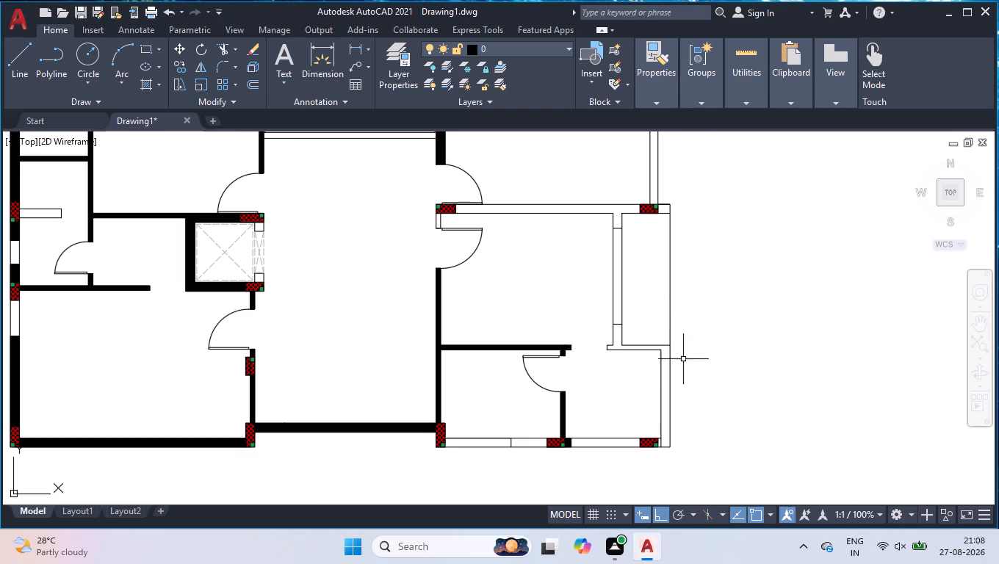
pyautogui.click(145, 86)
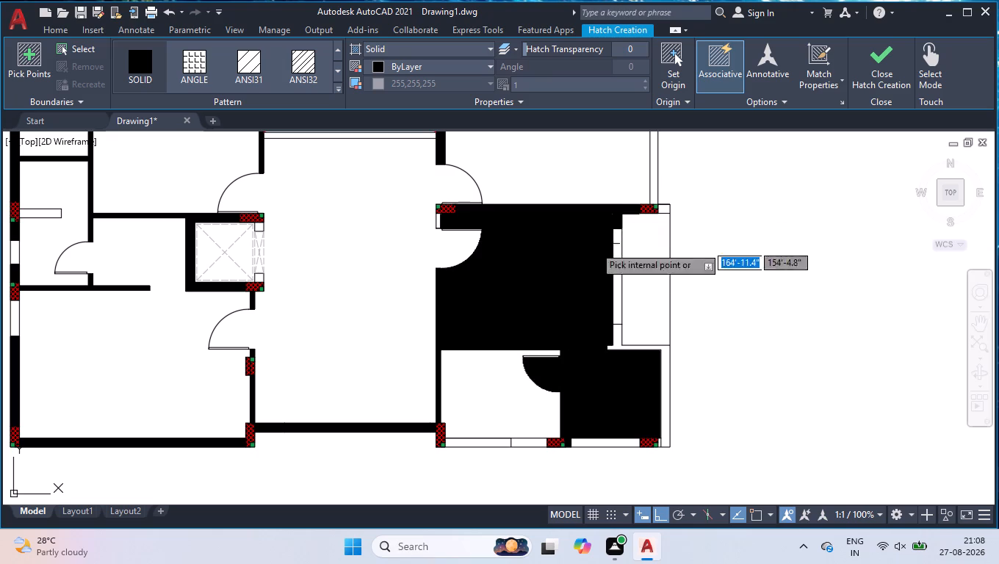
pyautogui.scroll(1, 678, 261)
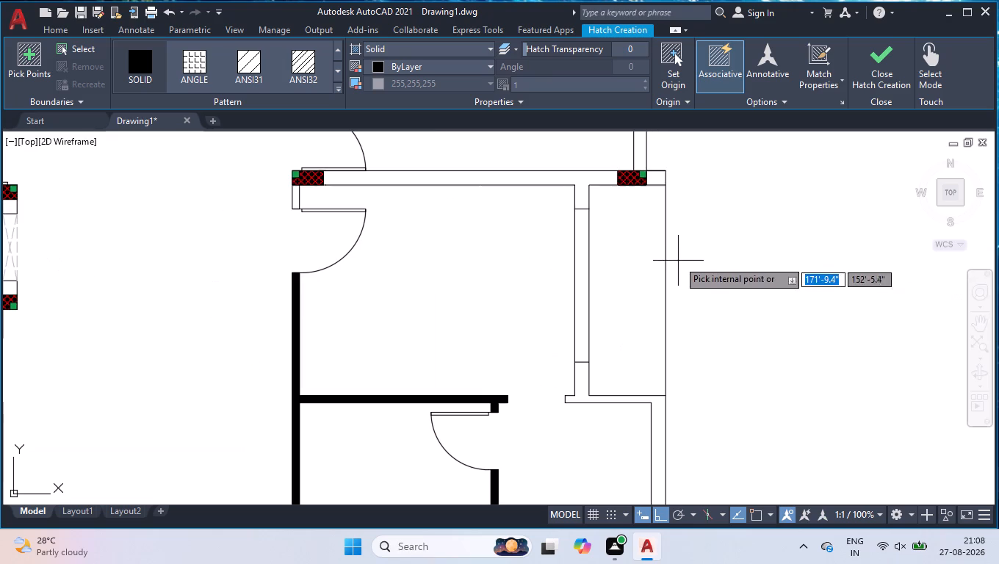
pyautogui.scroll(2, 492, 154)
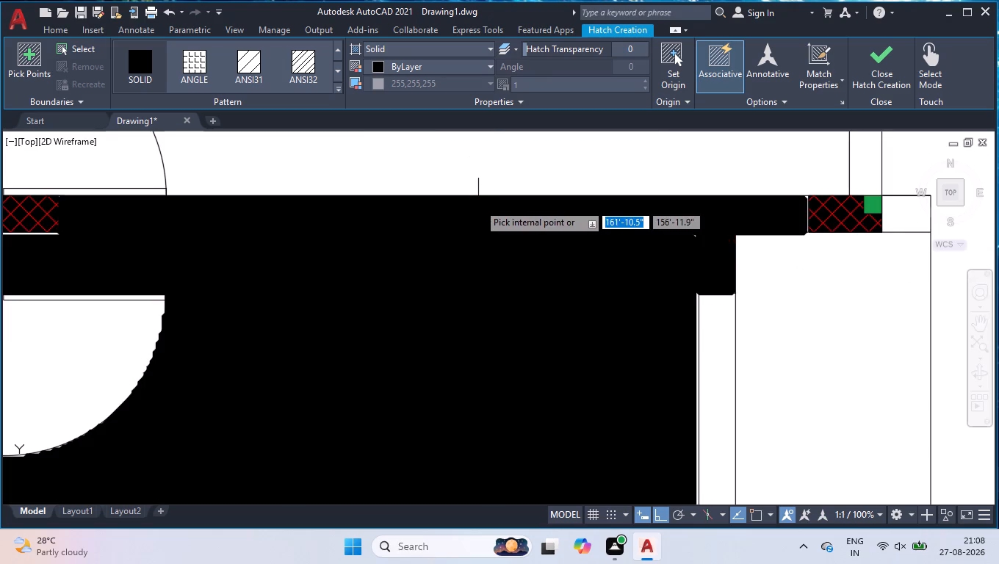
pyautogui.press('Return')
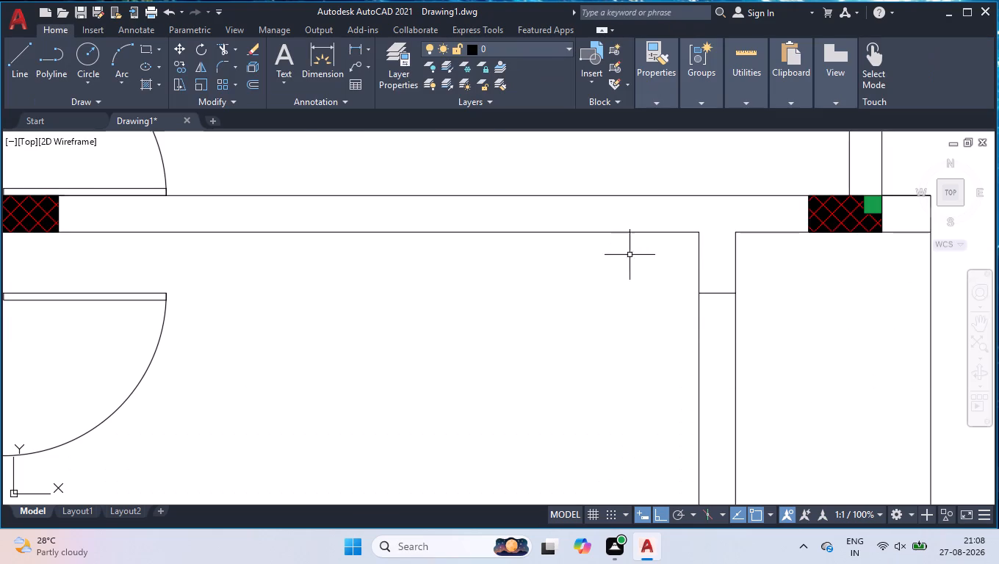
# Join the overlapping line segments along the south face of the middle east room's north wall, near its western column.
pyautogui.scroll(-1, 632, 242)
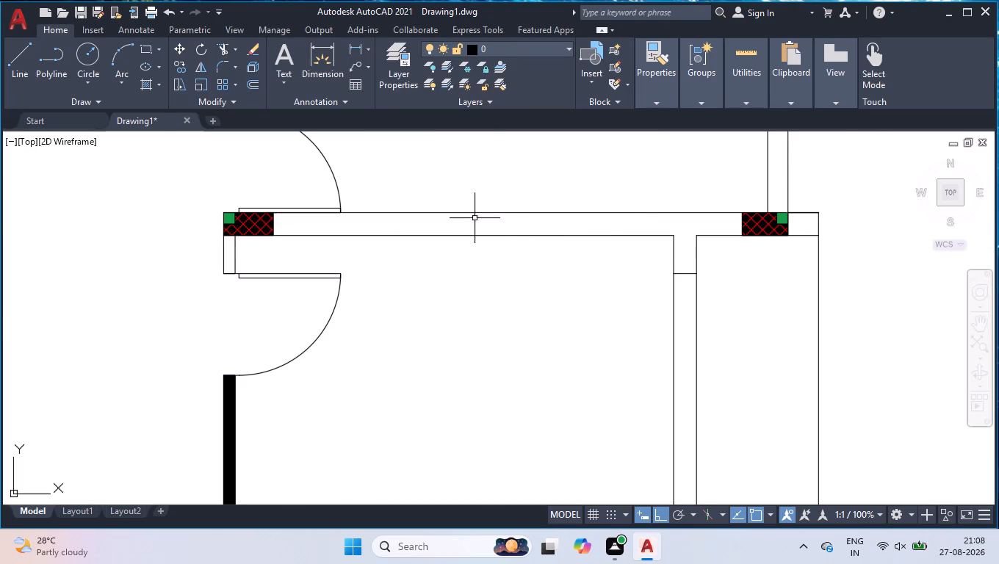
pyautogui.scroll(3, 312, 242)
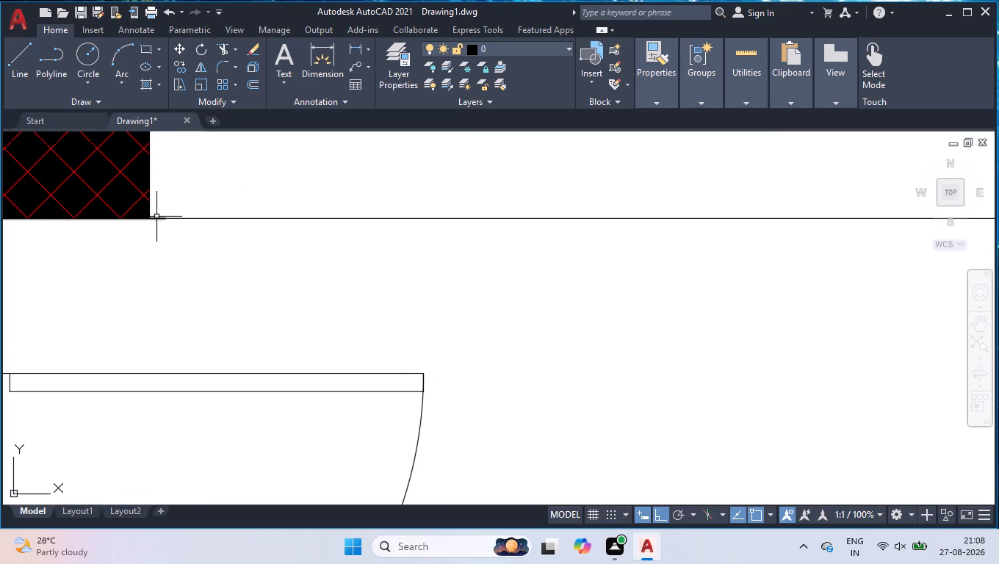
pyautogui.click(411, 202)
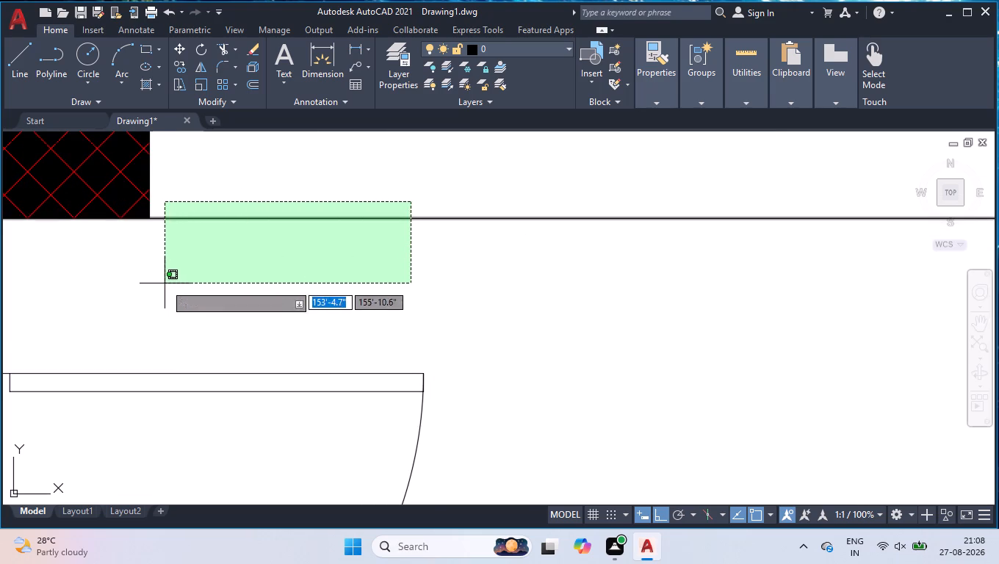
pyautogui.click(165, 283)
pyautogui.press('j')
pyautogui.press('Return')
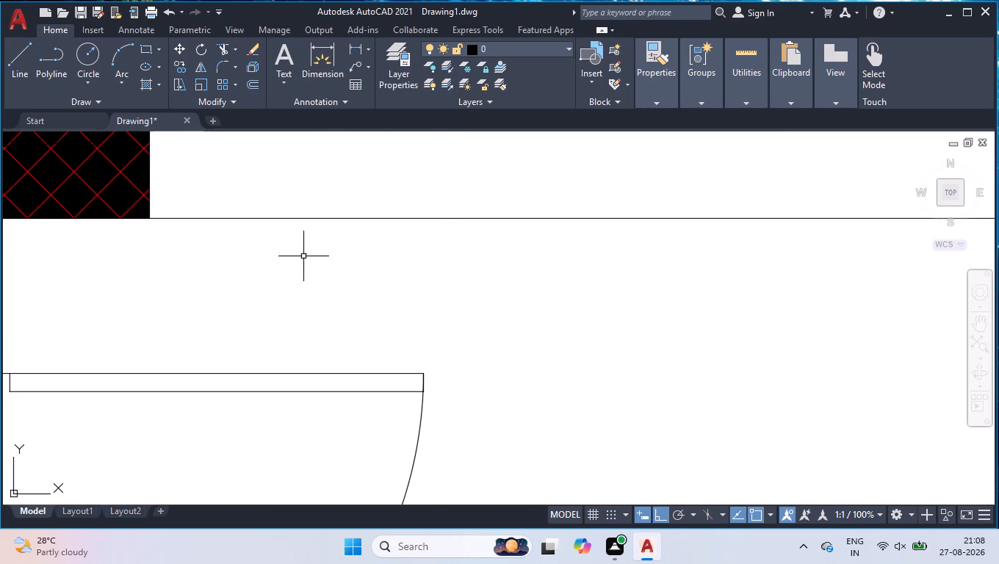
# Fill the middle east room's north wall, both window-side stubs and the connected southeast outer wall with solid ByLayer hatch.
pyautogui.scroll(-3, 420, 275)
pyautogui.click(146, 87)
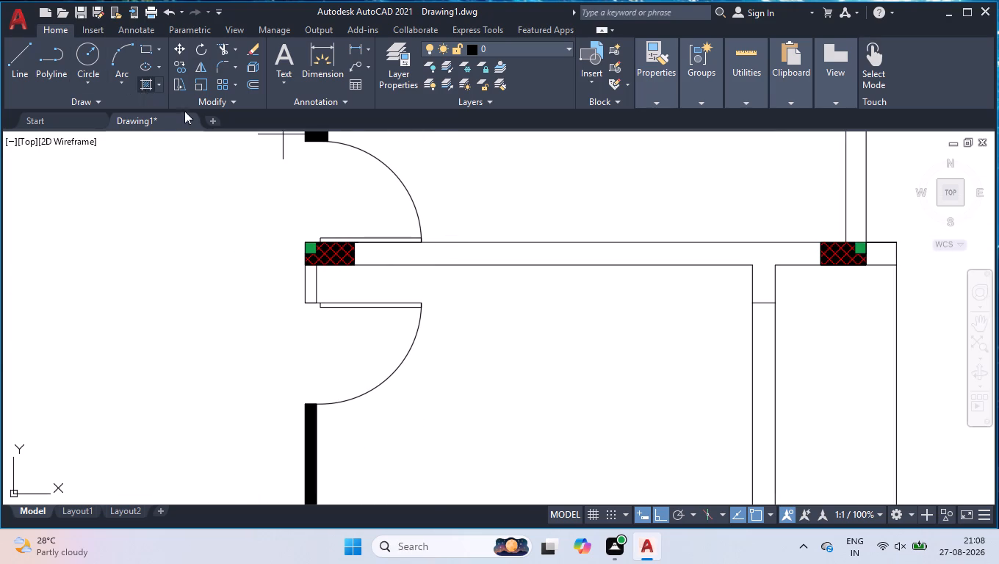
pyautogui.click(585, 257)
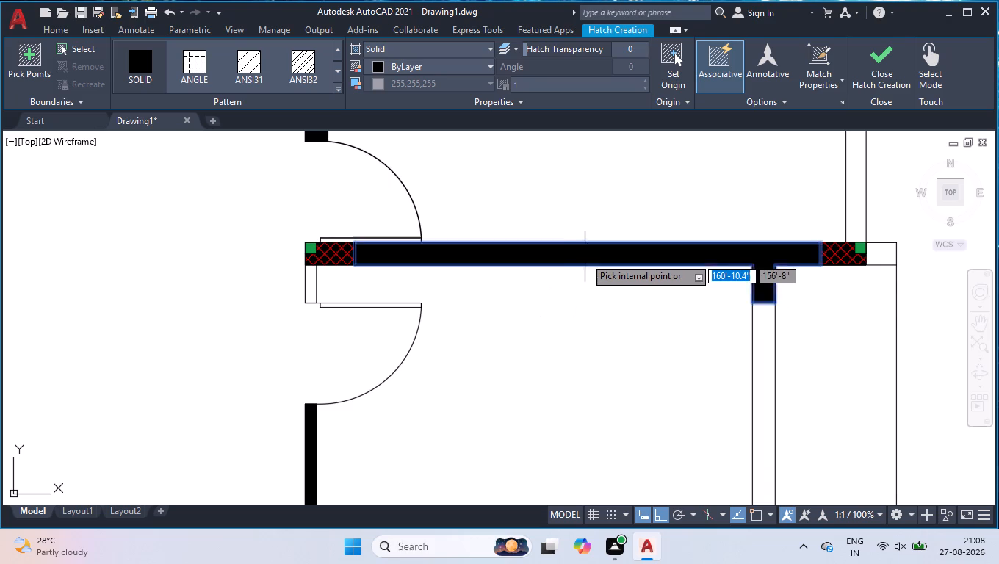
pyautogui.scroll(-3, 699, 292)
pyautogui.scroll(3, 743, 401)
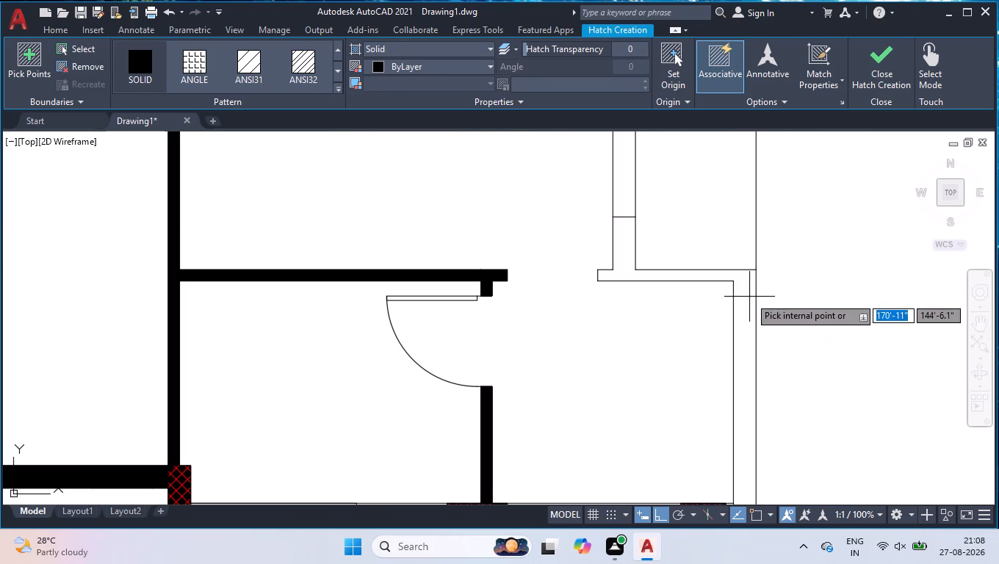
pyautogui.click(749, 297)
pyautogui.scroll(-2, 783, 330)
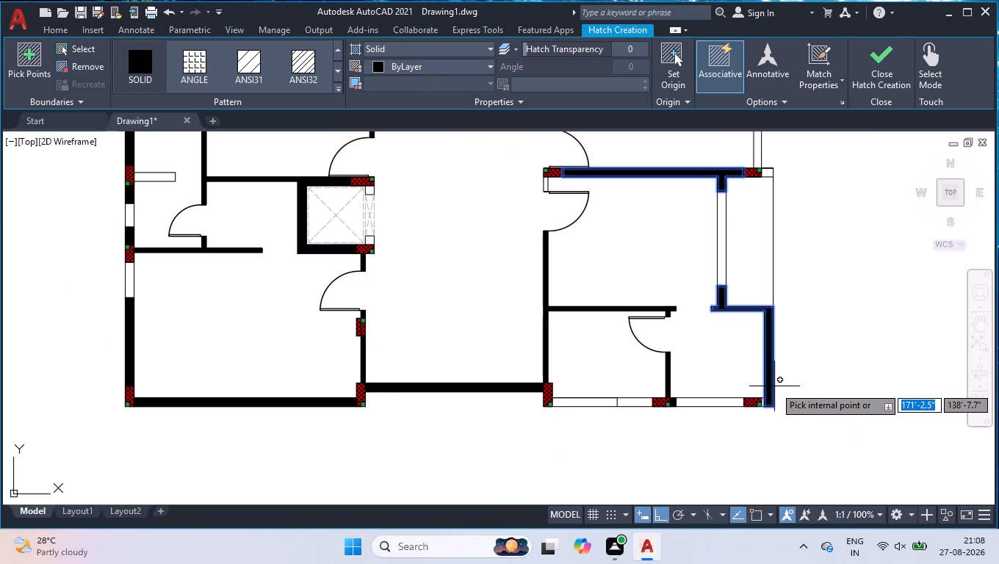
pyautogui.press('Return')
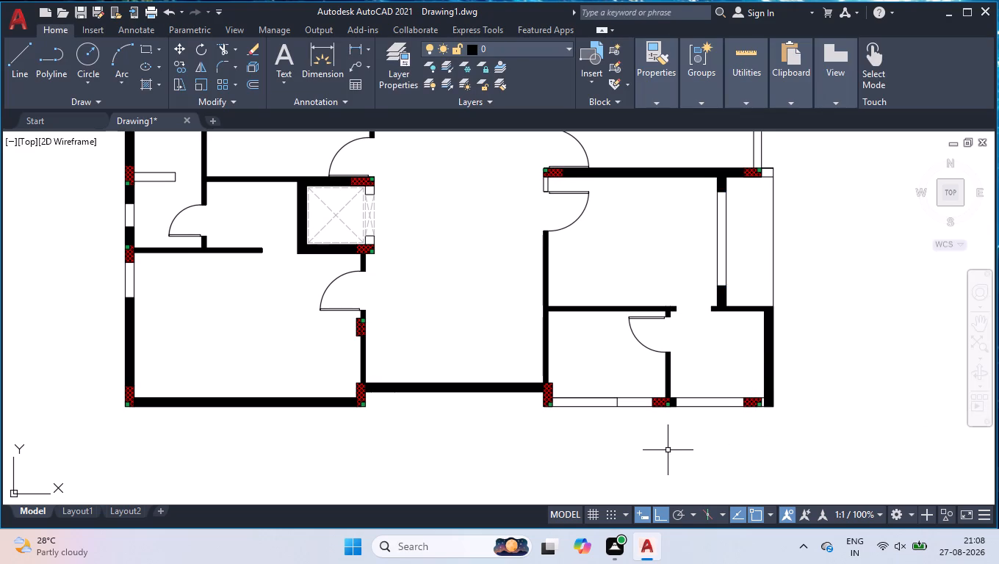
# Draw a line across the southeast room's south wall, 3' east of the filled stub beside the middle column.
pyautogui.scroll(-2, 643, 509)
pyautogui.scroll(-2, 698, 383)
pyautogui.scroll(1, 724, 336)
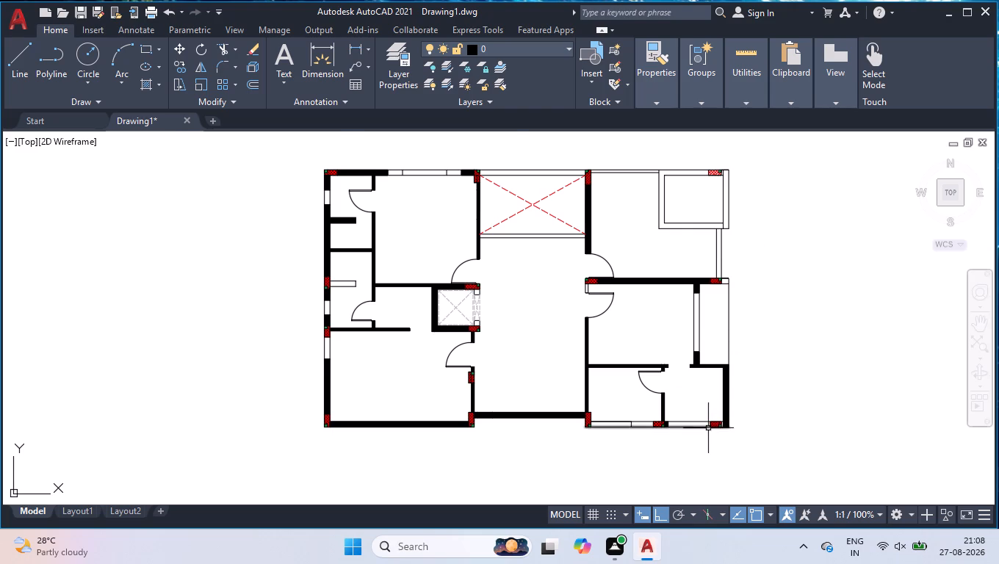
pyautogui.scroll(4, 708, 427)
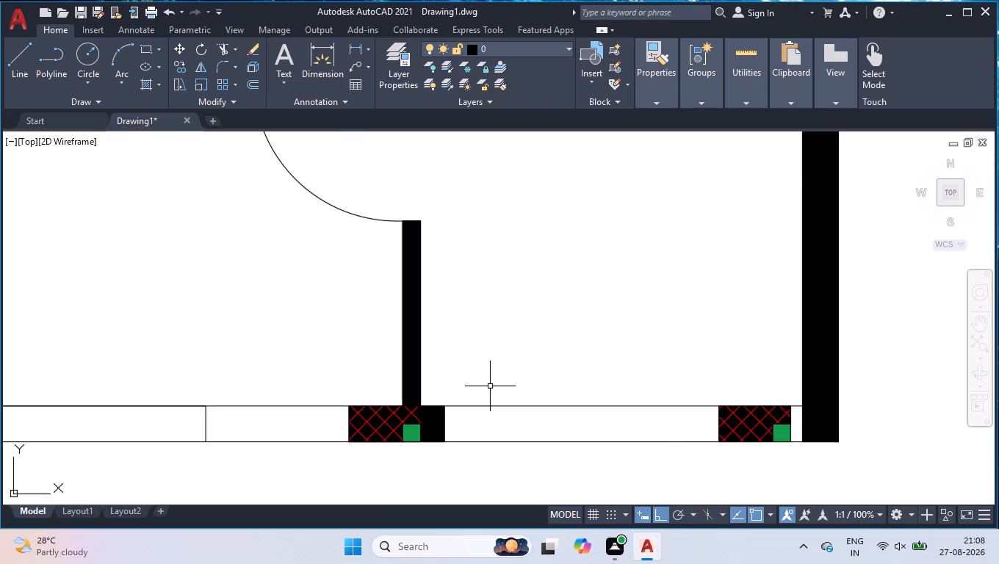
pyautogui.press('l')
pyautogui.press('Return')
pyautogui.click(446, 440)
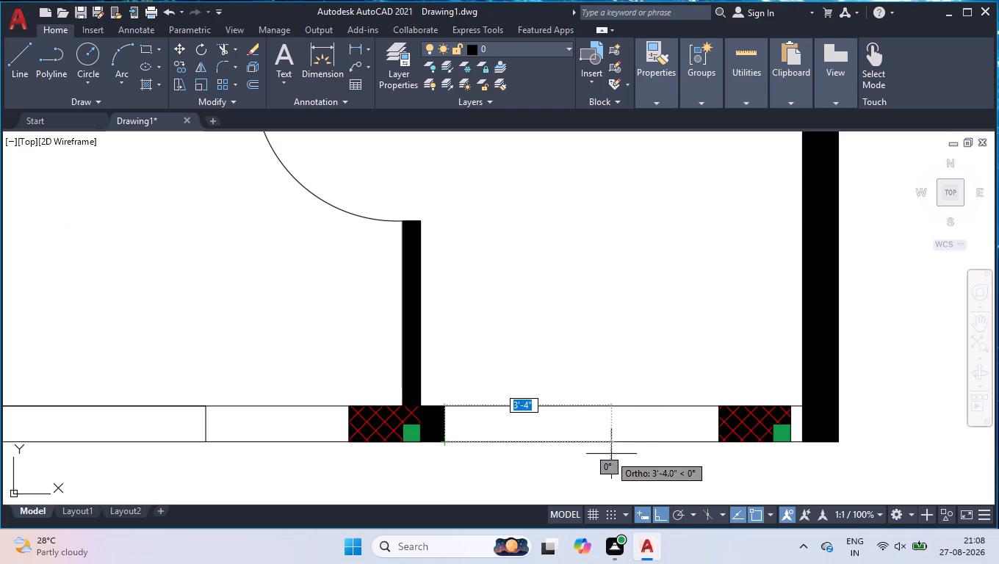
pyautogui.write("3'")
pyautogui.press('Return')
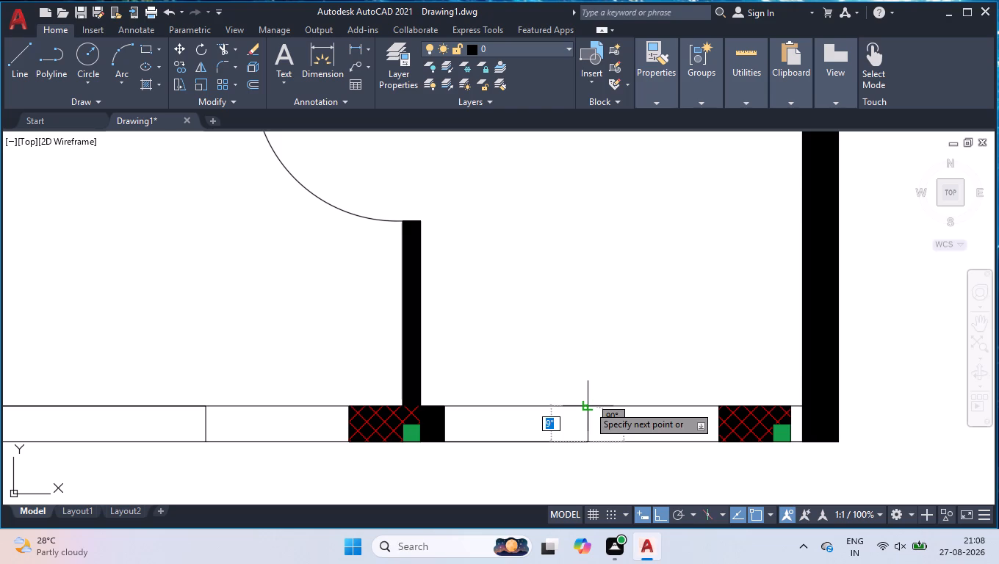
pyautogui.click(588, 405)
pyautogui.press('space')
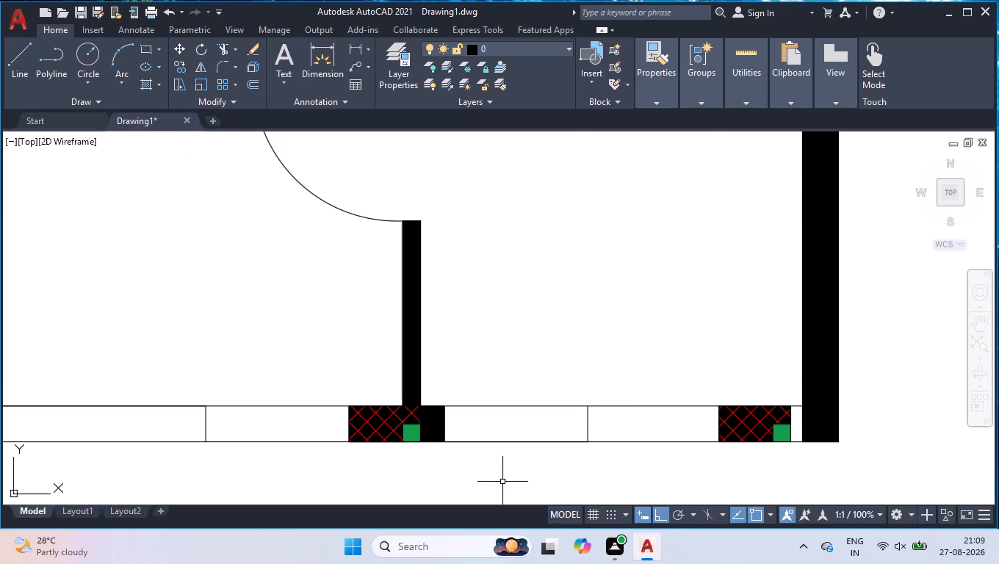
# Fill the south wall between the new line and the southeast column with solid ByLayer hatch.
pyautogui.scroll(-1, 514, 478)
pyautogui.click(148, 89)
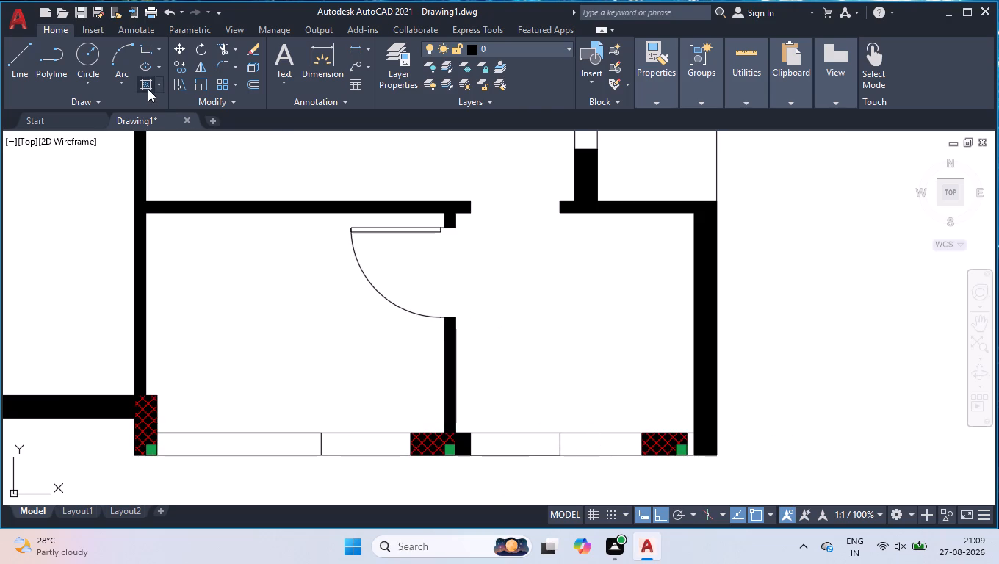
pyautogui.click(596, 451)
pyautogui.press('Return')
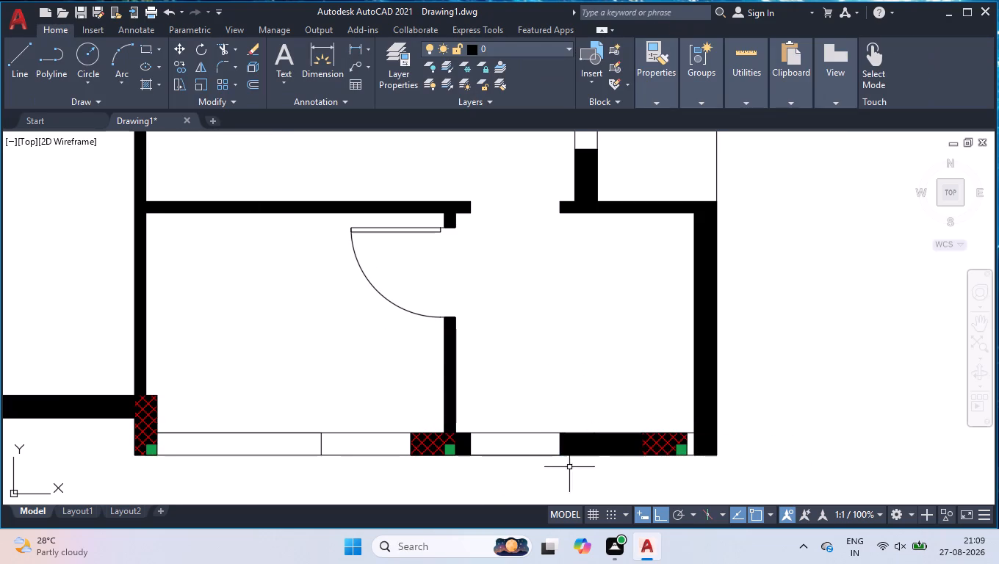
# Measure the south wall segment between the southwest column and the dividing line in the small room with the door.
pyautogui.scroll(-1, 754, 330)
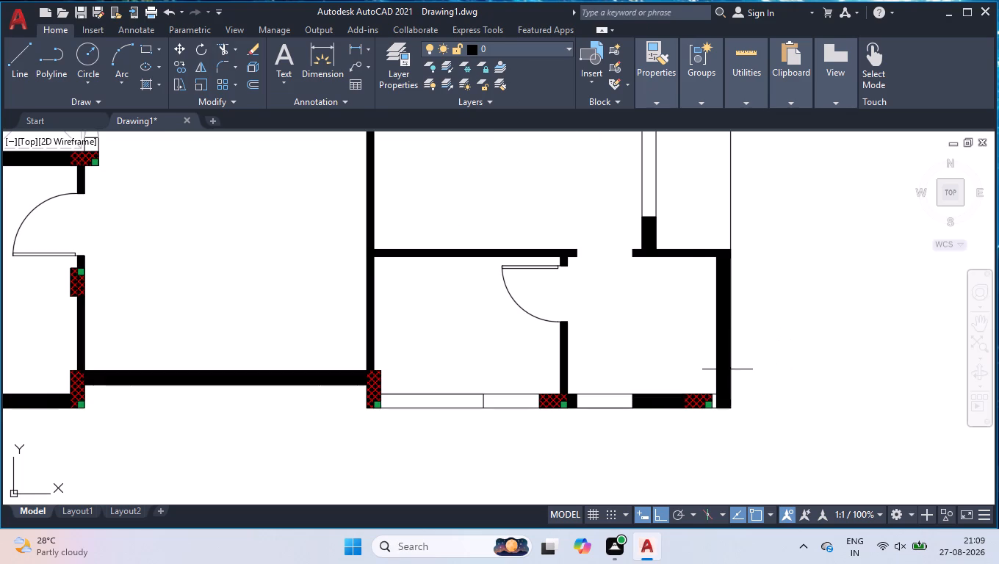
pyautogui.scroll(1, 431, 389)
pyautogui.write('MEAS')
pyautogui.press('Return')
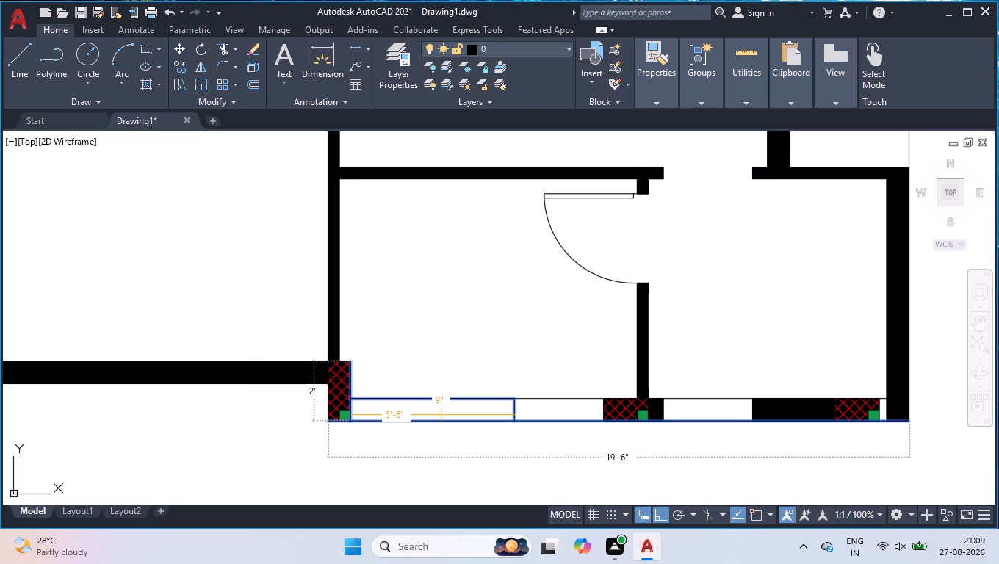
pyautogui.press('Return')
pyautogui.scroll(1, 601, 403)
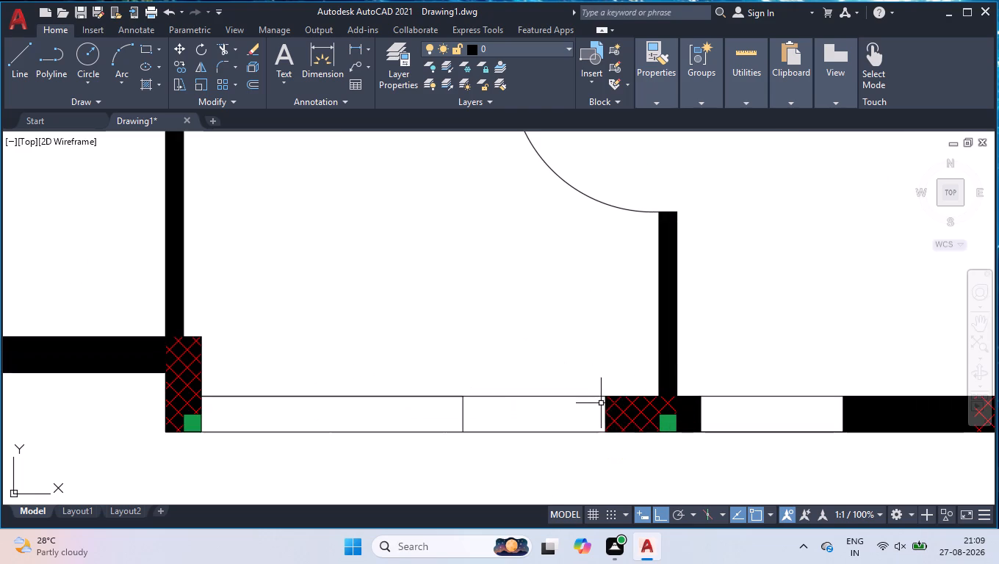
pyautogui.press('space')
pyautogui.press('space')
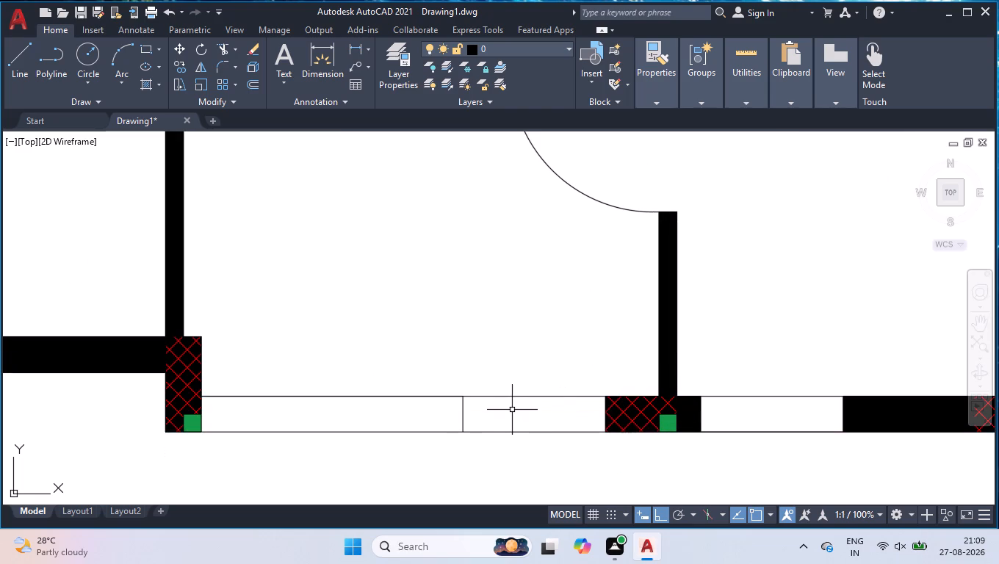
# Offset the dividing line in the small door room's south wall 2' to the east.
pyautogui.scroll(1, 577, 414)
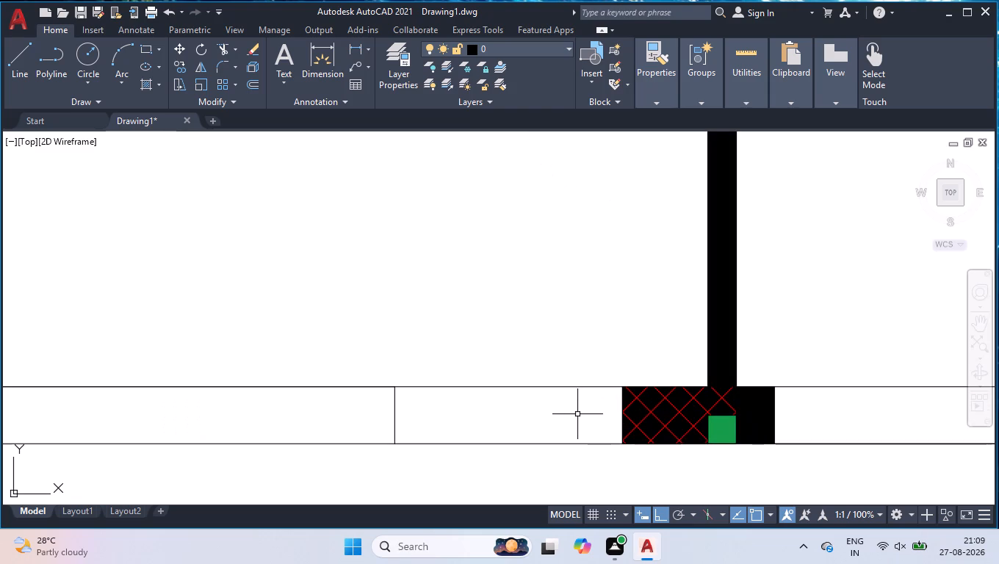
pyautogui.write('OFF')
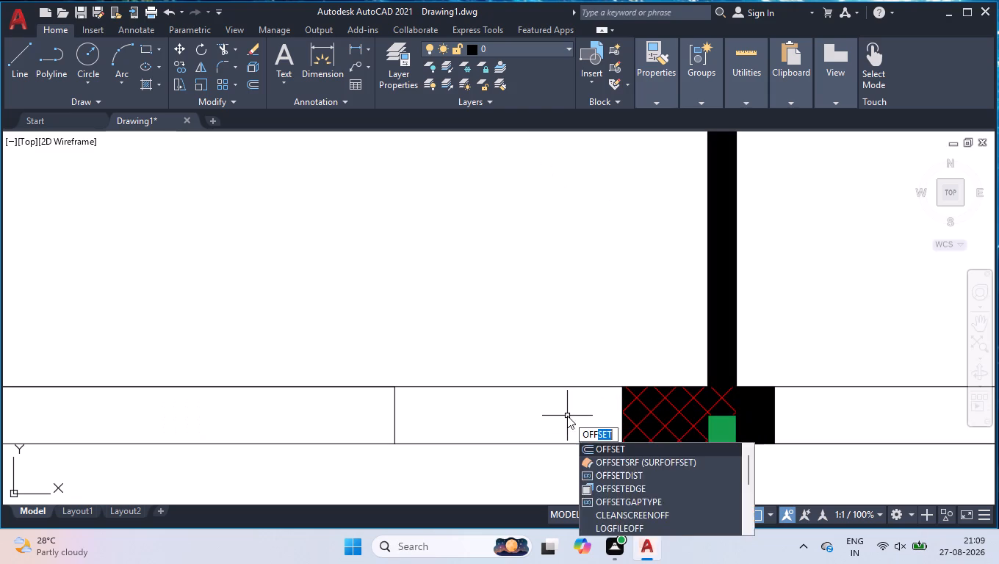
pyautogui.press('Return')
pyautogui.write("2'")
pyautogui.press('Return')
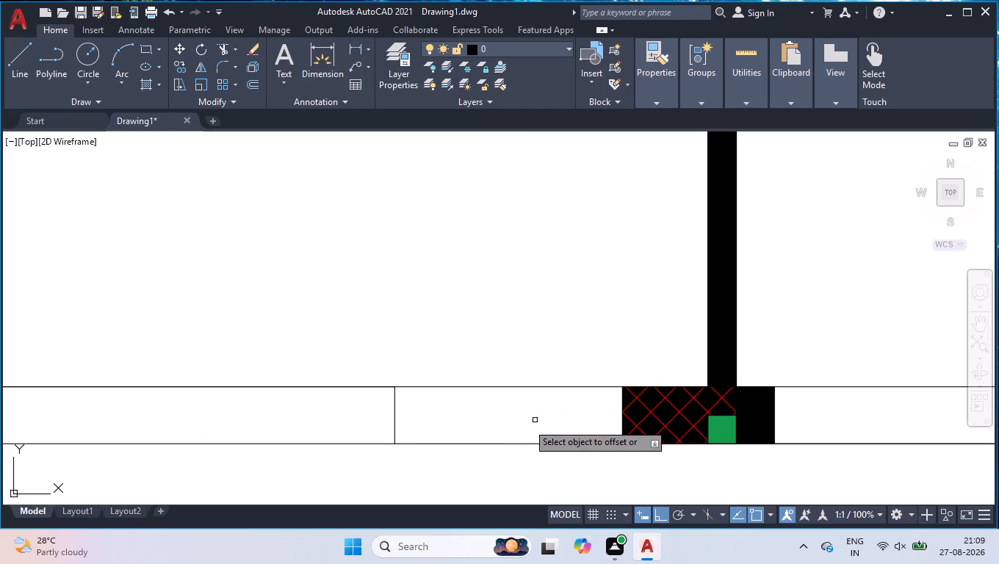
pyautogui.click(395, 416)
pyautogui.click(479, 422)
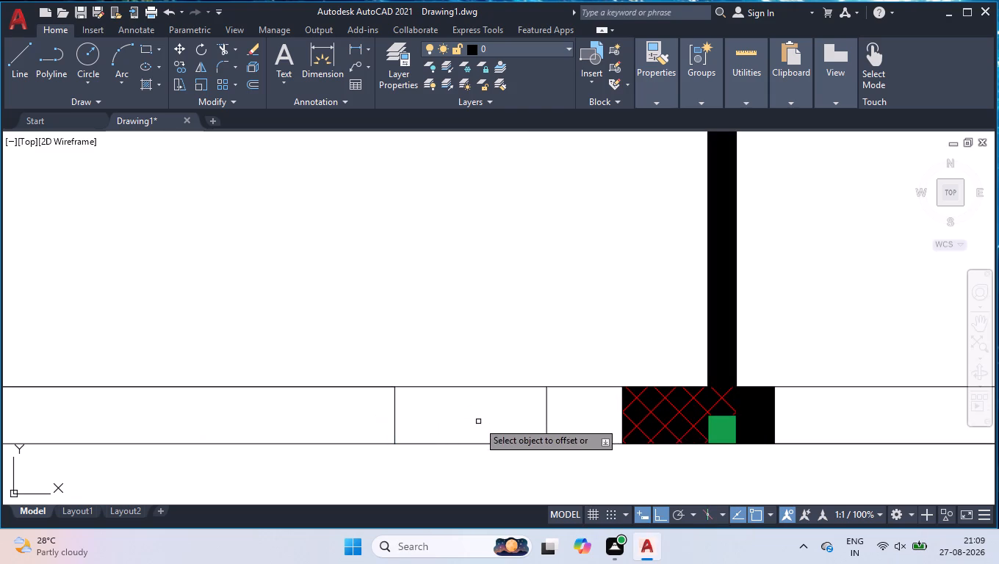
pyautogui.press('Return')
# Fill the south wall between the offset line and the middle column, and the gap east of the southeast column, with solid ByLayer hatch.
pyautogui.click(147, 82)
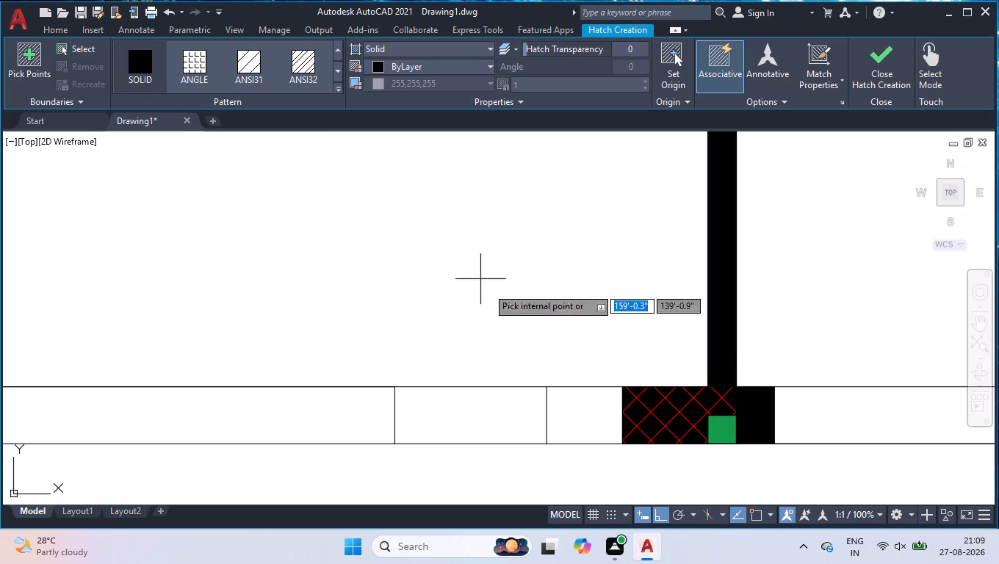
pyautogui.click(599, 414)
pyautogui.scroll(-2, 516, 236)
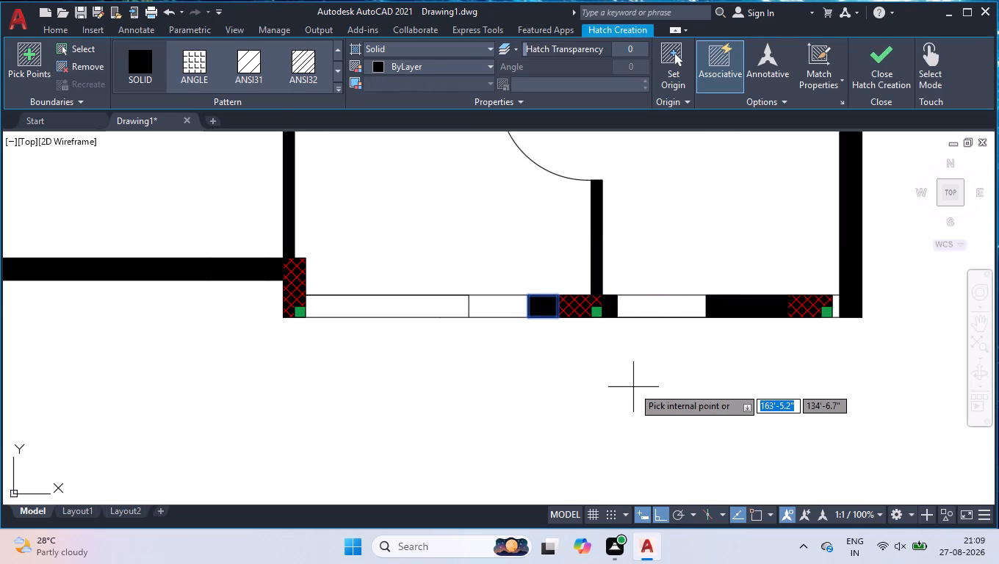
pyautogui.scroll(3, 863, 309)
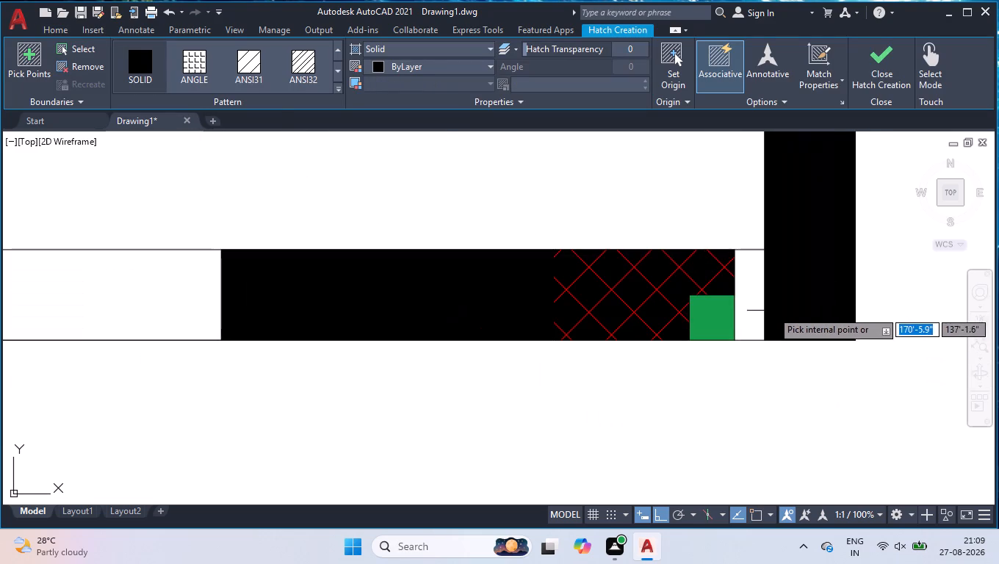
pyautogui.click(754, 295)
pyautogui.press('Return')
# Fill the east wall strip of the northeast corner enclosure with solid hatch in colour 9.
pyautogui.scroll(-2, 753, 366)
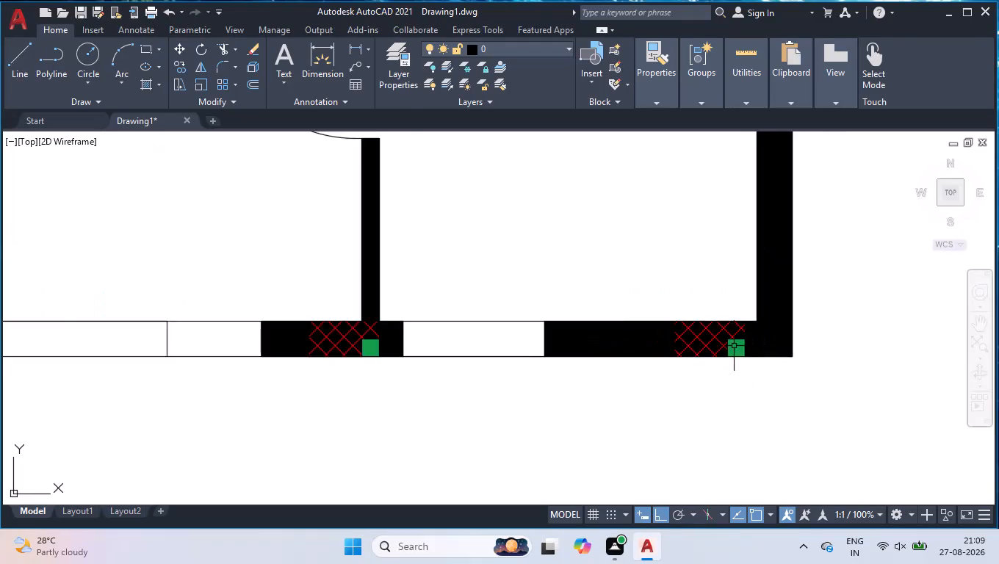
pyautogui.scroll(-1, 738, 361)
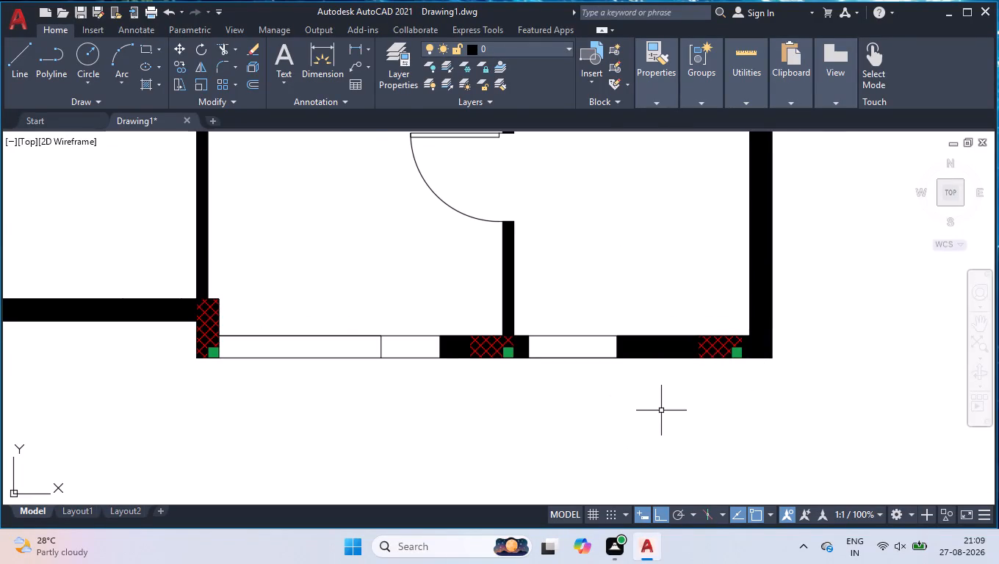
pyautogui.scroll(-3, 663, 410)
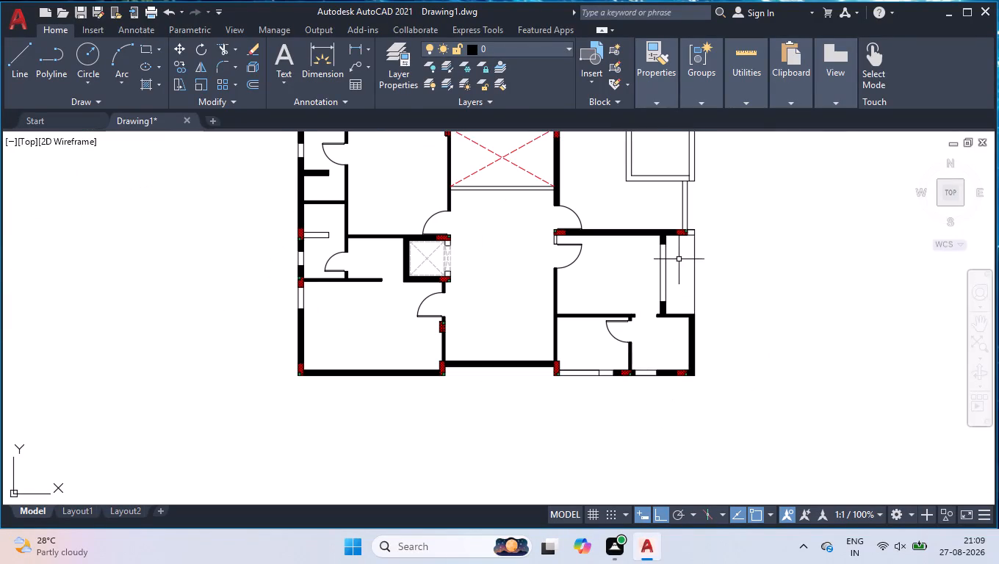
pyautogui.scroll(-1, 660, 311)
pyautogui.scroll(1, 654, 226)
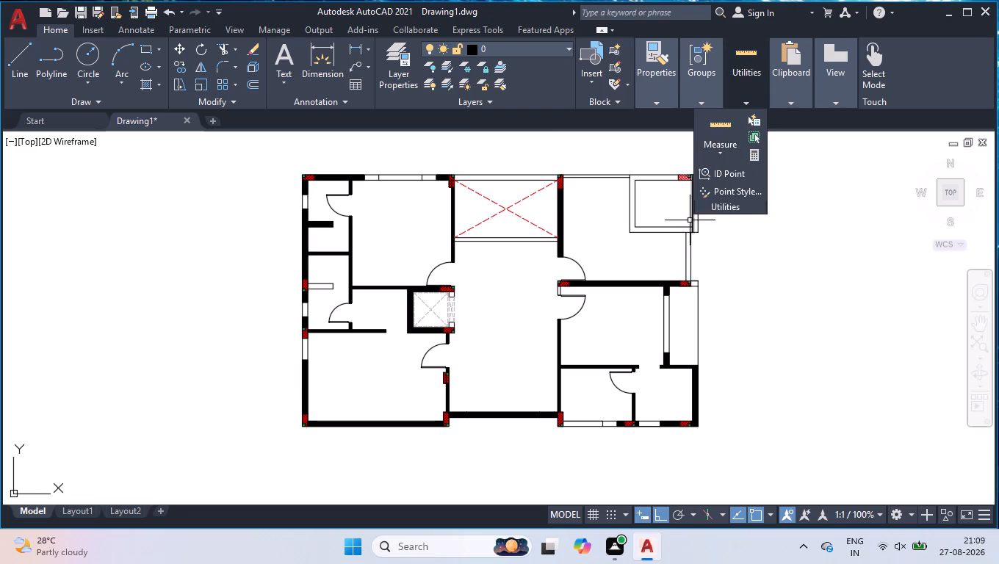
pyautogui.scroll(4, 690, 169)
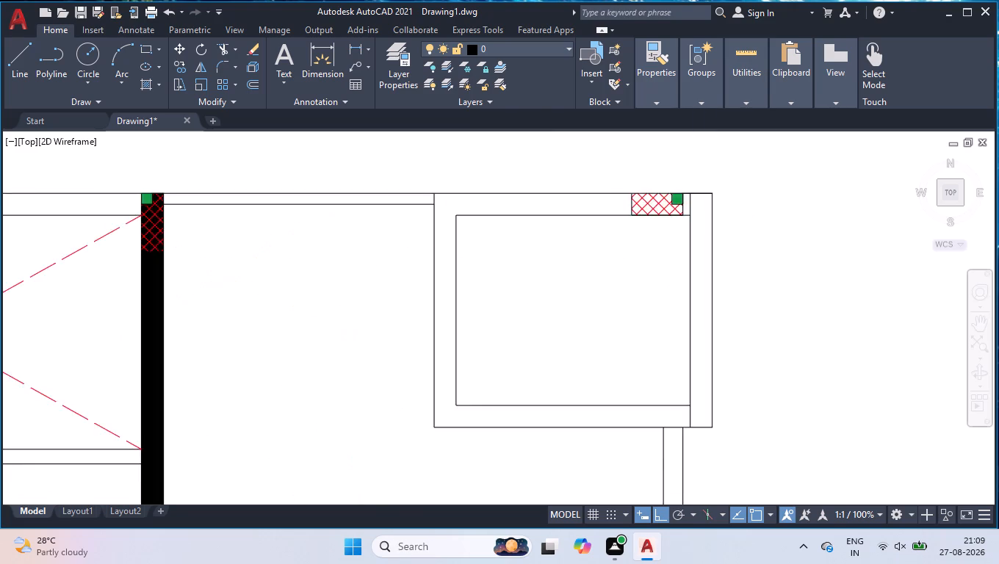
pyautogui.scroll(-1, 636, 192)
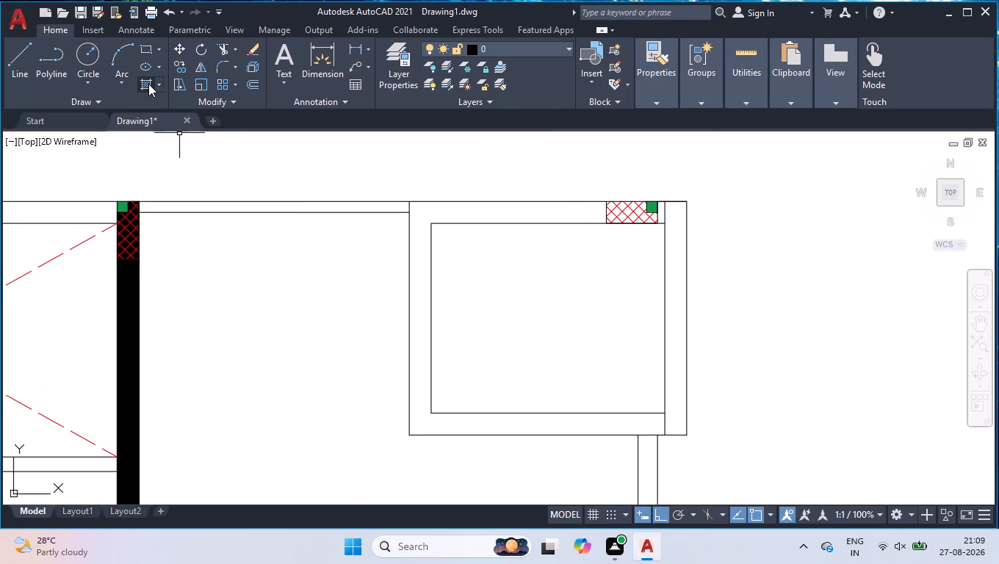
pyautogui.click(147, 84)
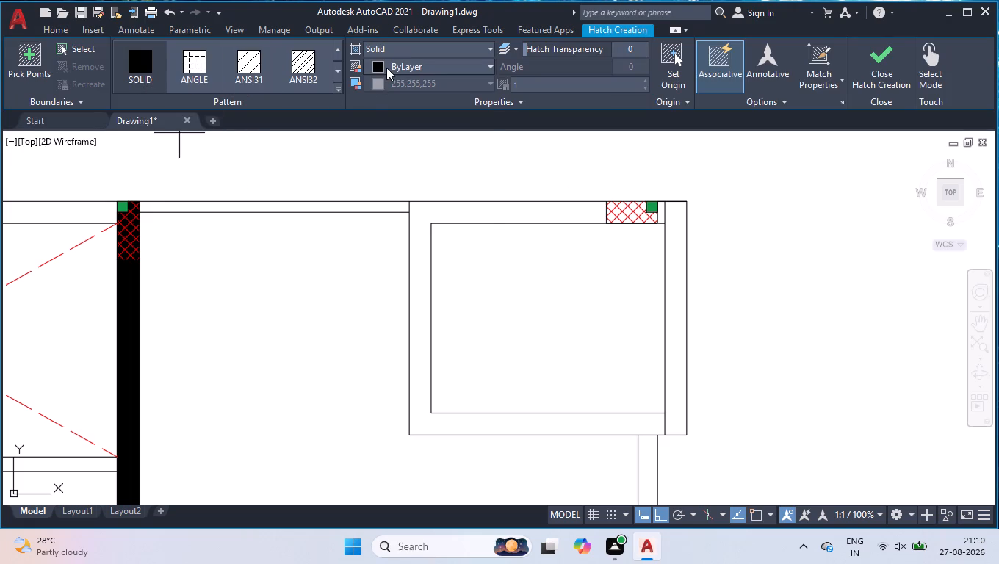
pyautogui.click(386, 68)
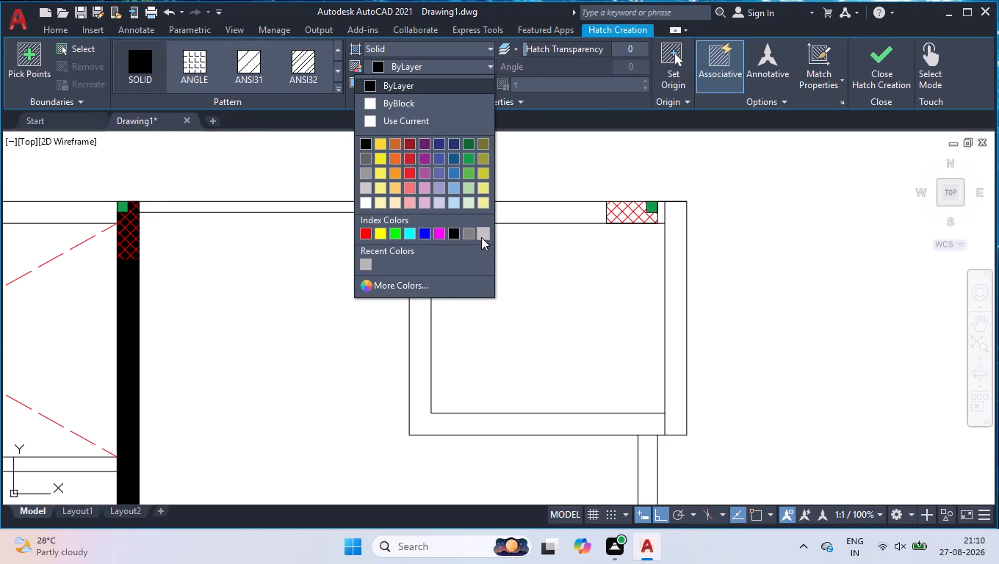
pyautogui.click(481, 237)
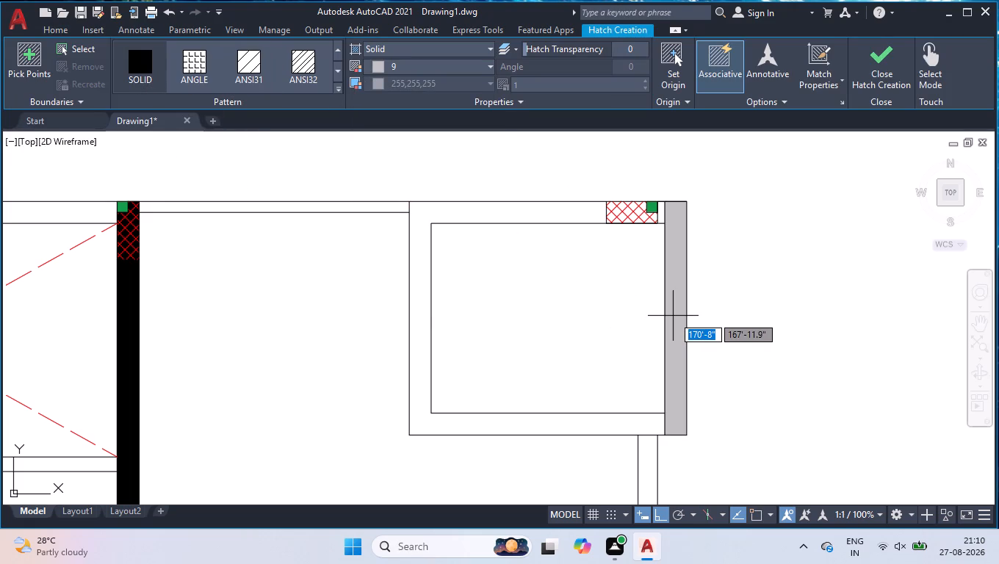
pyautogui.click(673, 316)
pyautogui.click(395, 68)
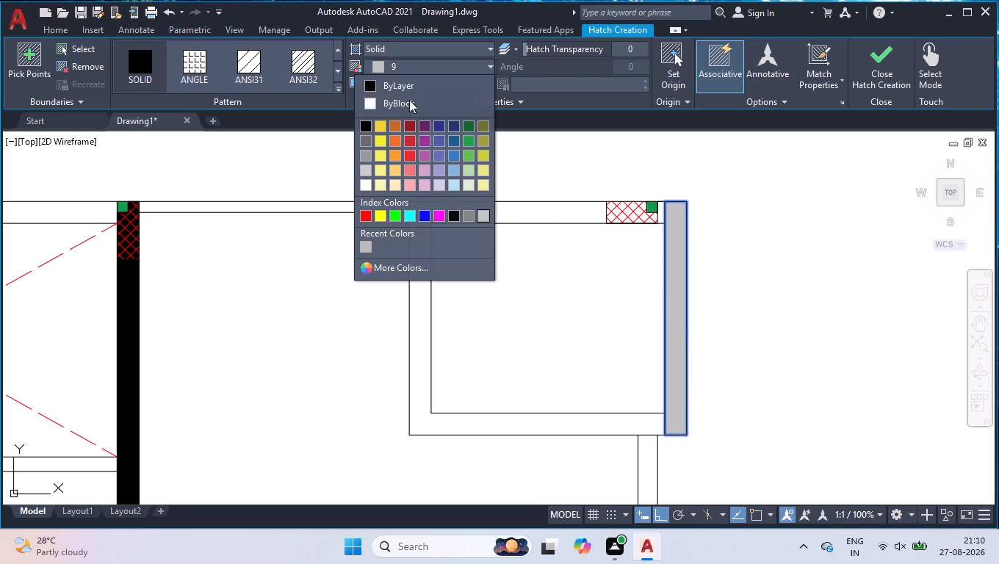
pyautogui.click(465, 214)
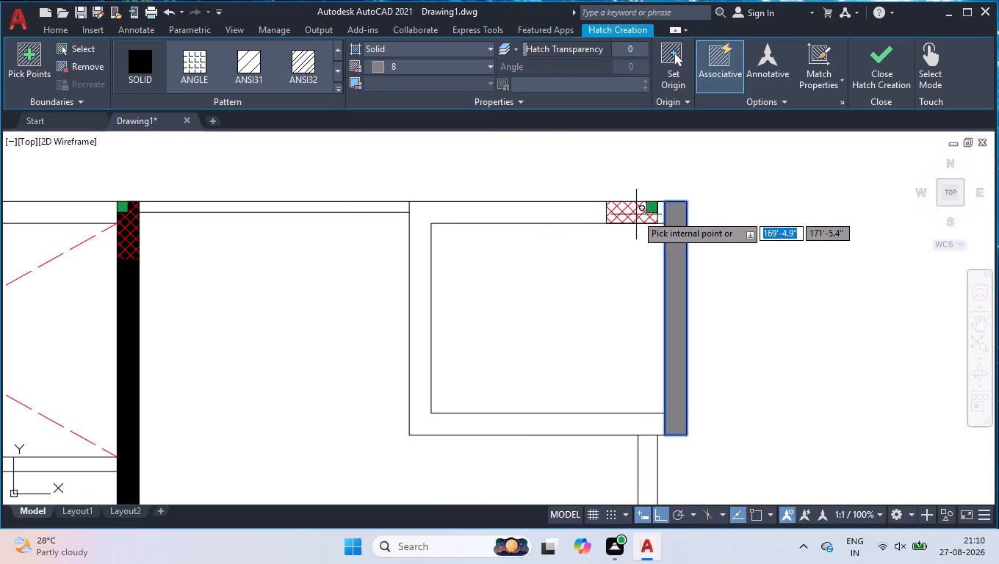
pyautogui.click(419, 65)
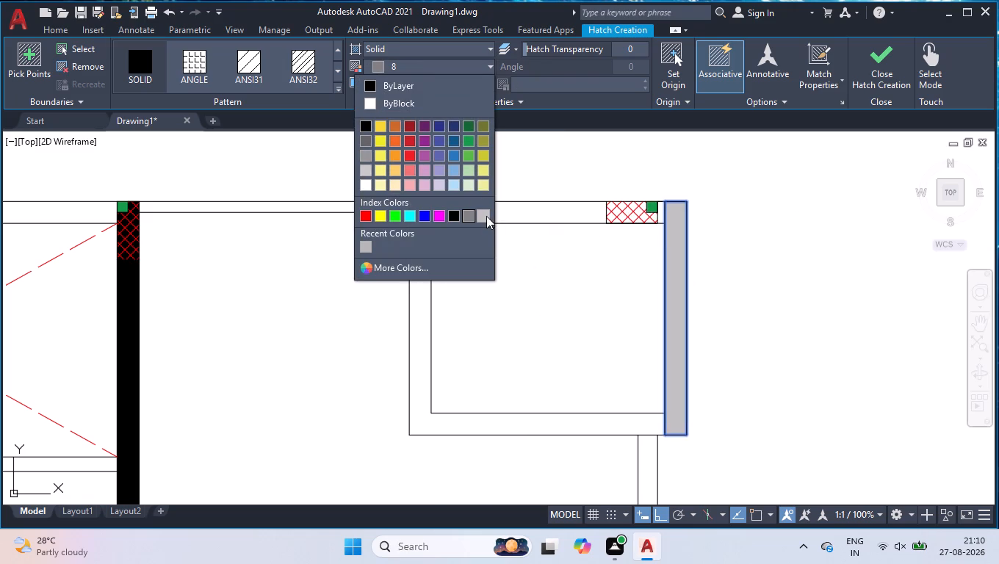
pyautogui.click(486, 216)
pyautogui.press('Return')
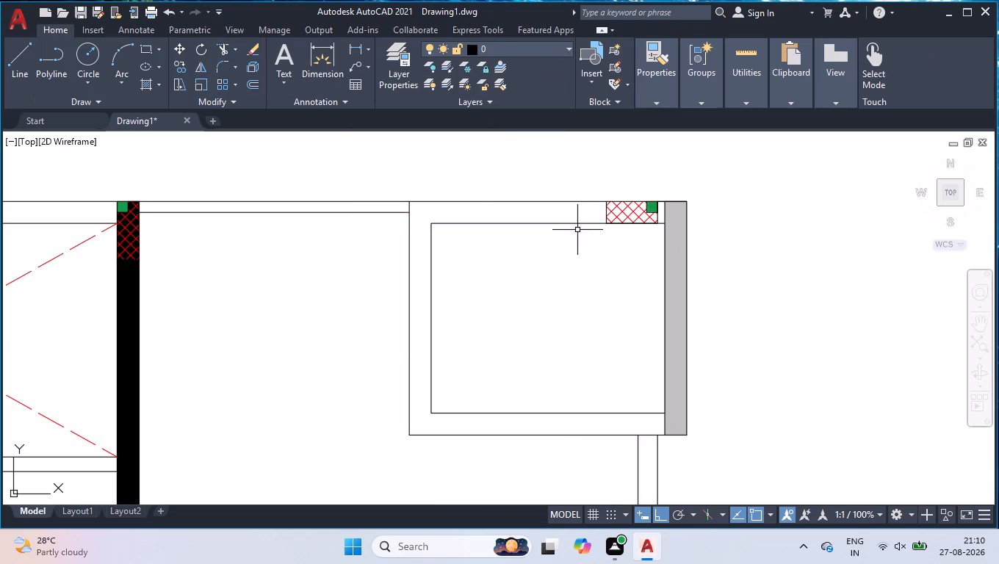
# Replace the light grey hatch in the northeast enclosure's east wall strip with solid hatch in colour 8.
pyautogui.click(140, 87)
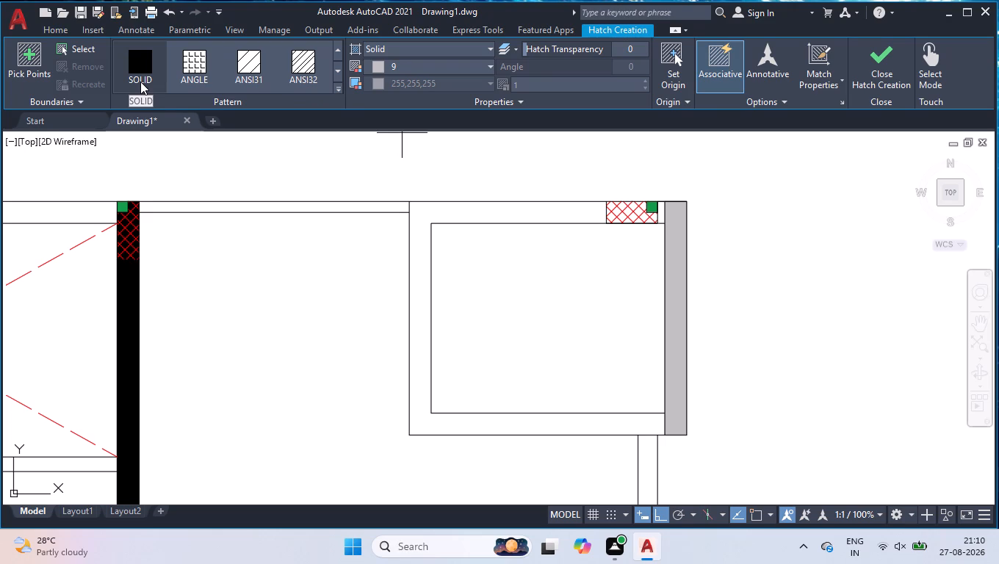
pyautogui.click(446, 62)
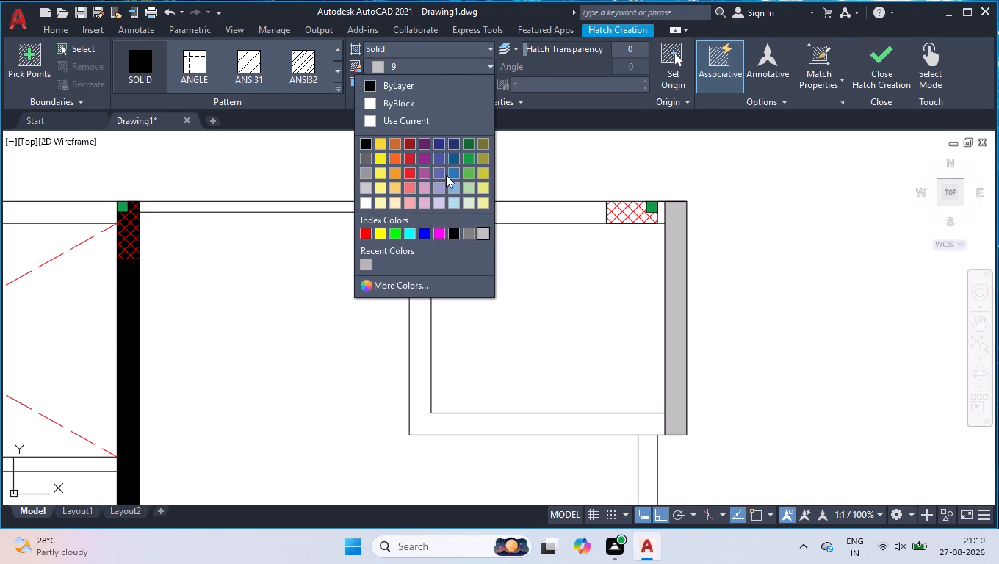
pyautogui.click(467, 237)
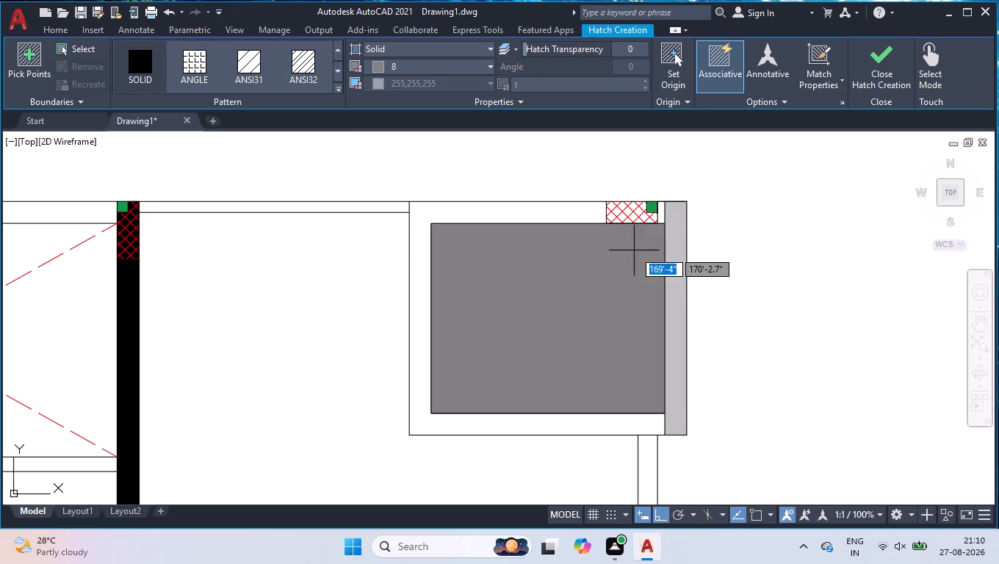
pyautogui.press('space')
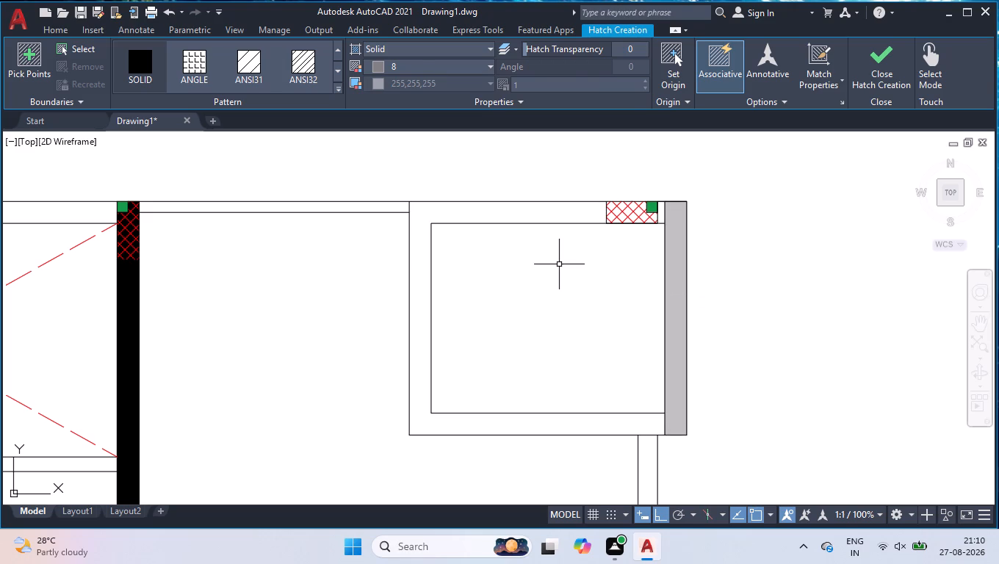
pyautogui.click(670, 272)
pyautogui.press('Delete')
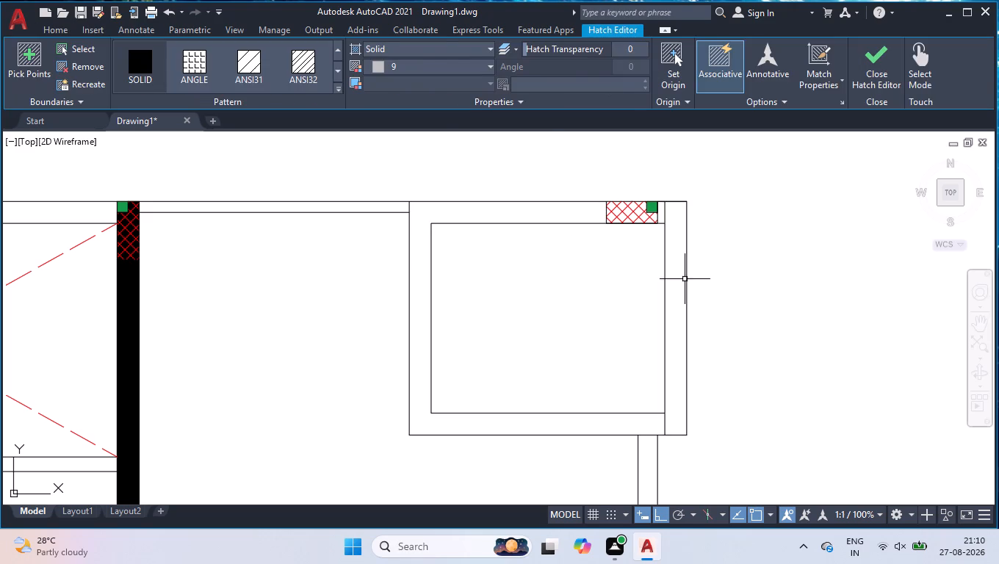
pyautogui.click(143, 87)
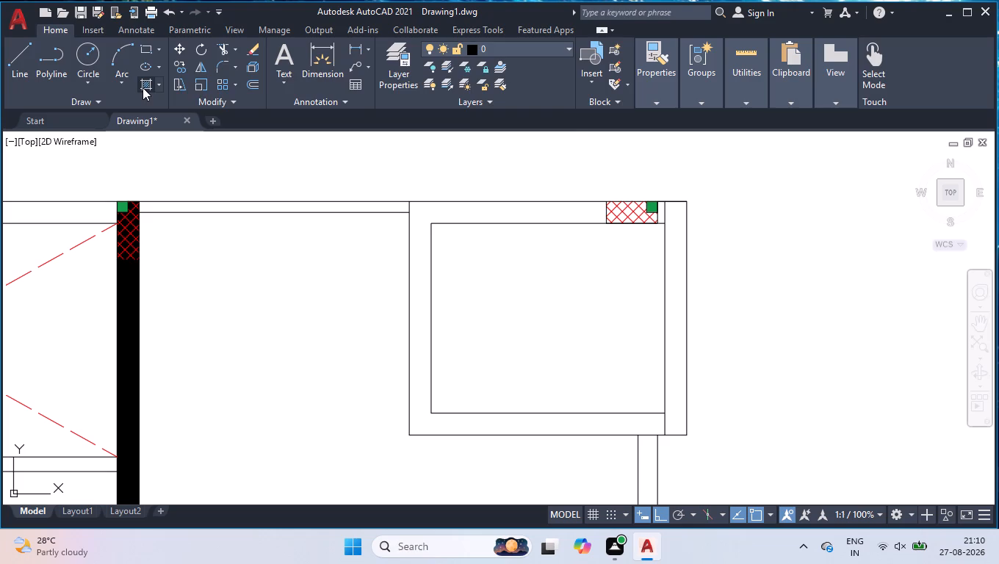
pyautogui.click(403, 70)
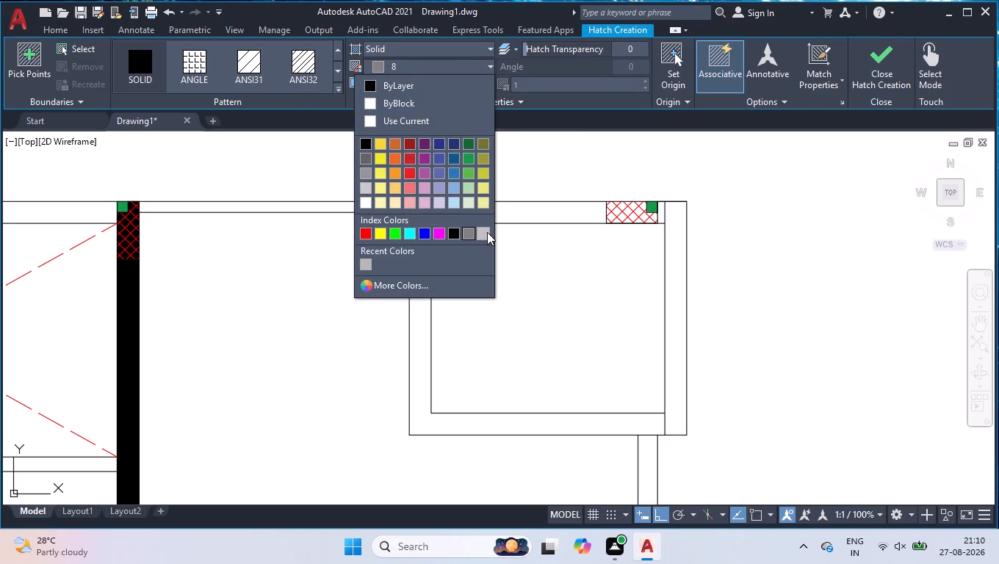
pyautogui.click(676, 268)
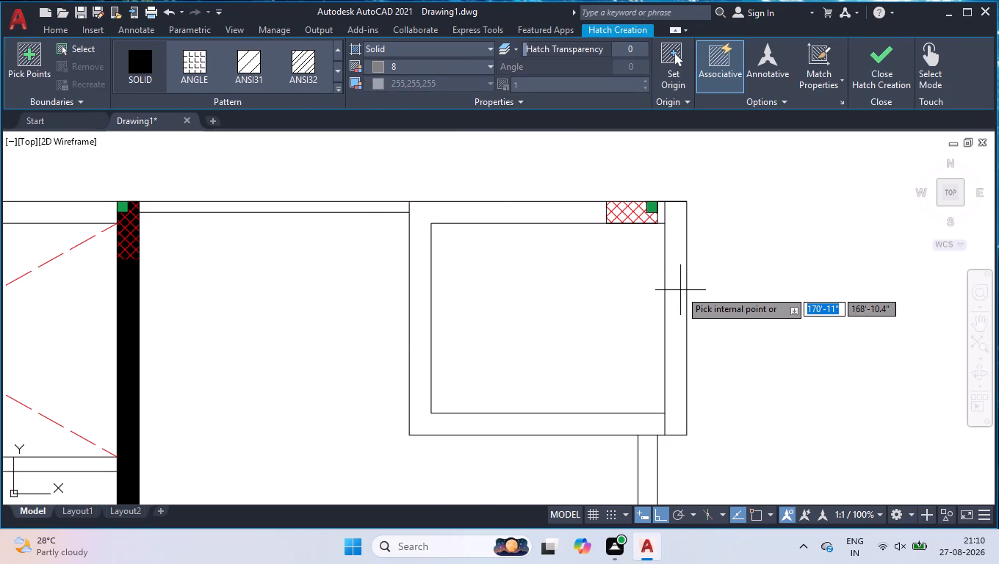
pyautogui.click(680, 290)
pyautogui.press('space')
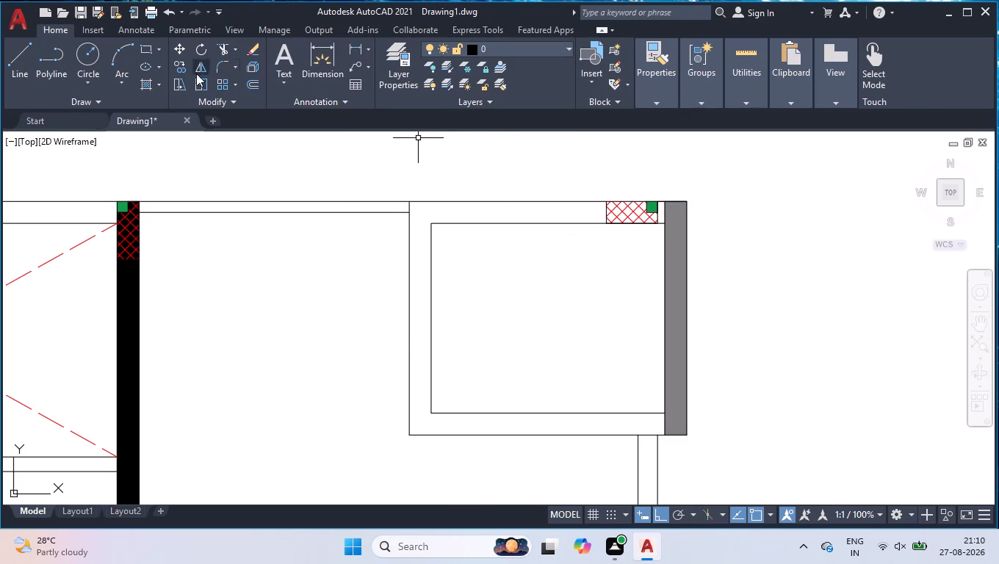
# Fill the northeast enclosure's connected north, west and south walls with solid hatch in colour 9, leaving the column hatch intact.
pyautogui.click(138, 82)
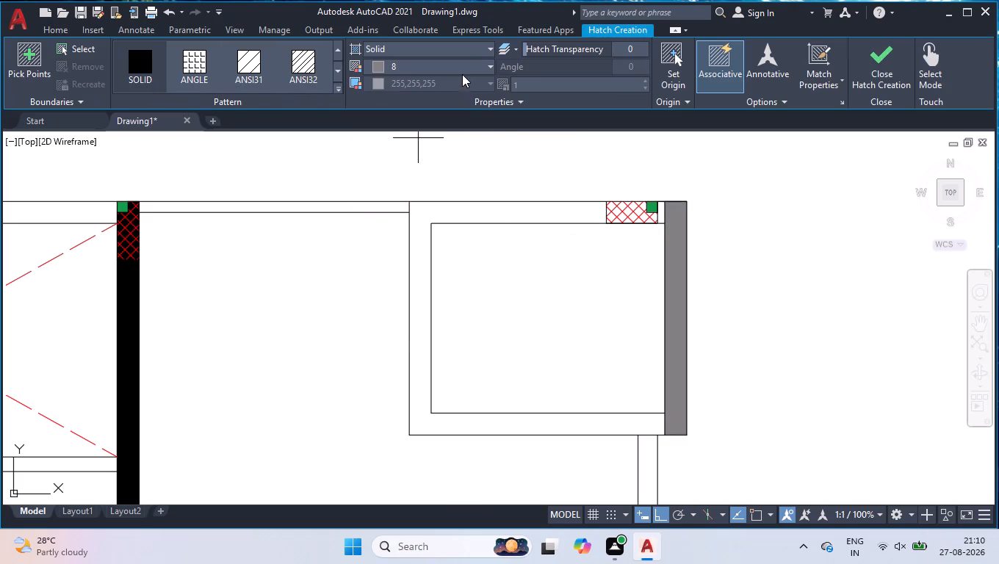
pyautogui.click(461, 73)
pyautogui.click(483, 230)
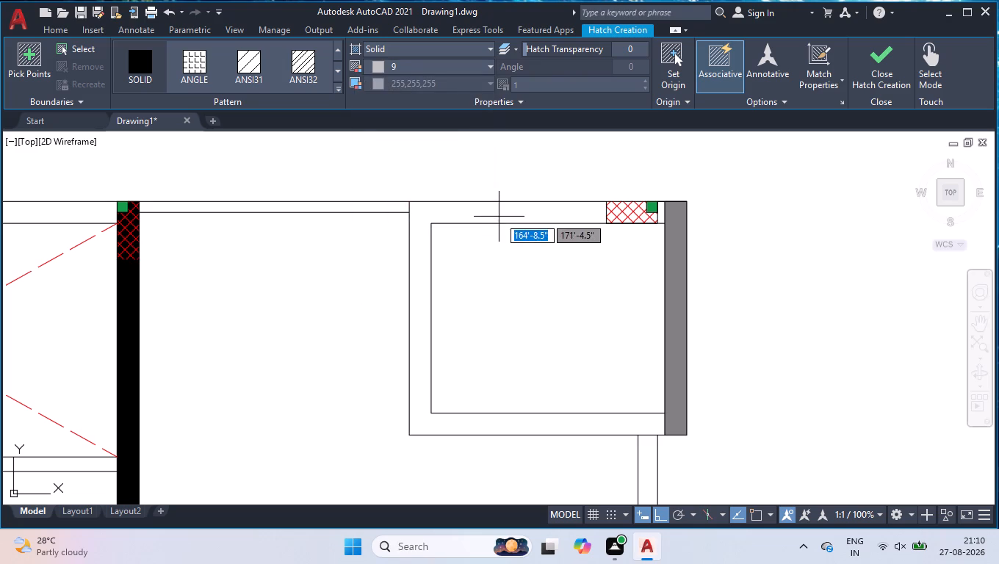
pyautogui.click(500, 216)
pyautogui.press('Return')
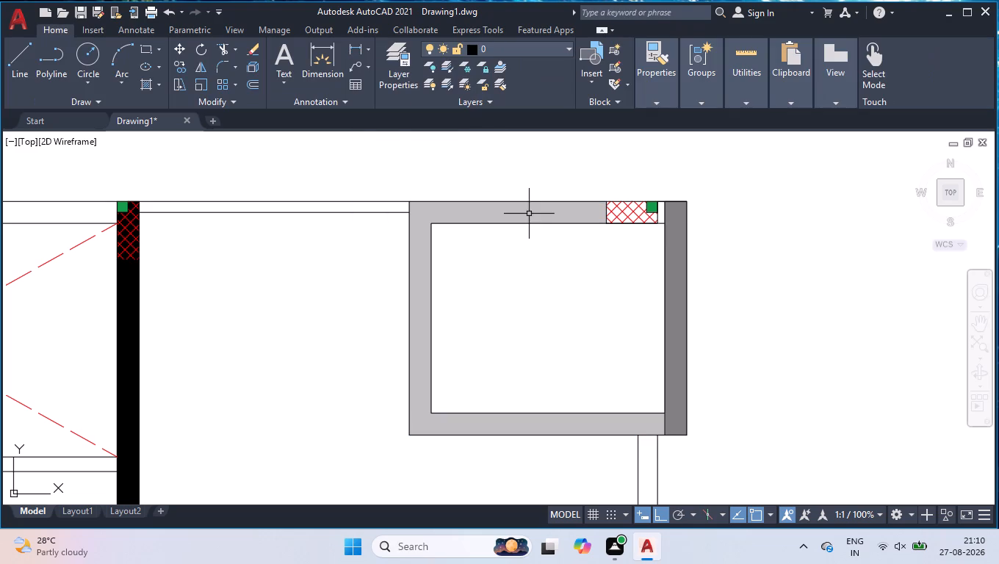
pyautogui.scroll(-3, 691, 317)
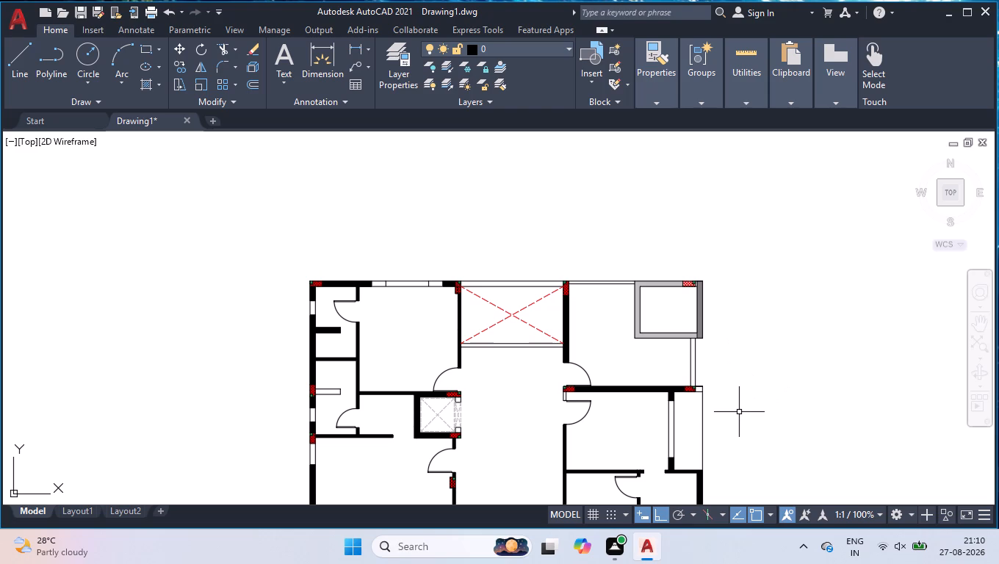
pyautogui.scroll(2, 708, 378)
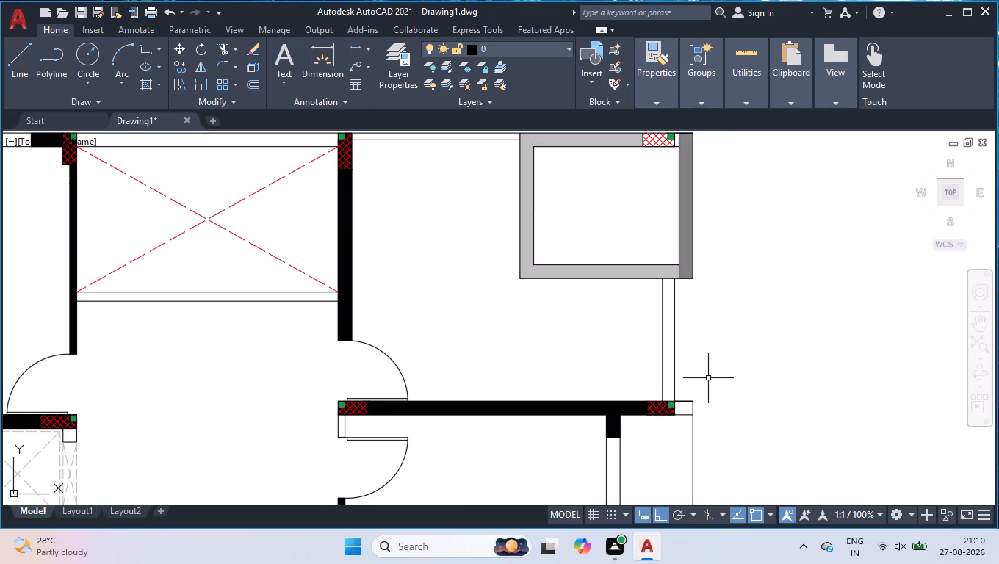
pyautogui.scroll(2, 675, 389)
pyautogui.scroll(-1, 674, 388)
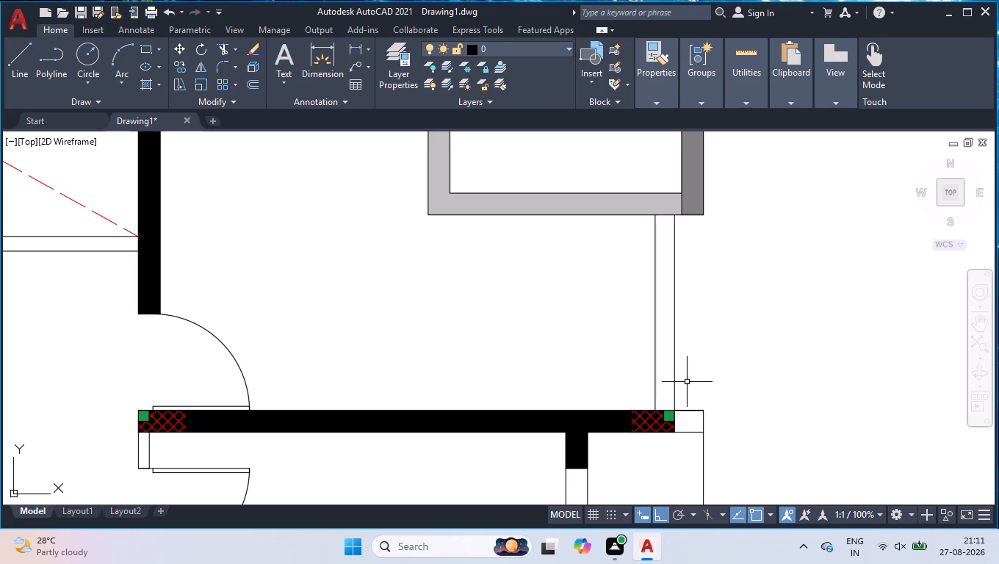
# Draw a centre line midway between the east opening's two lines, from the column wall up to the grey enclosure's south wall.
pyautogui.press('l')
pyautogui.press('Return')
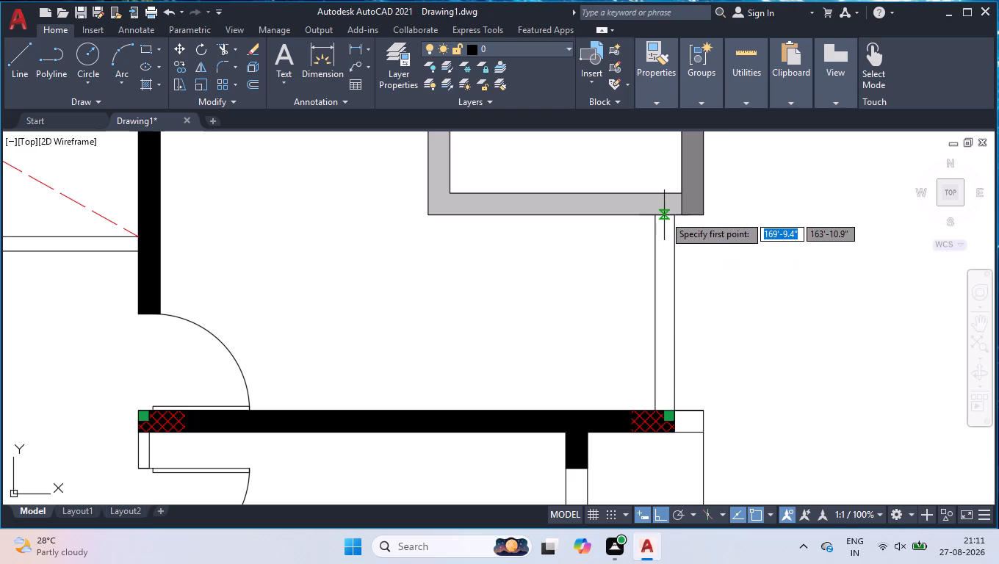
pyautogui.scroll(3, 668, 413)
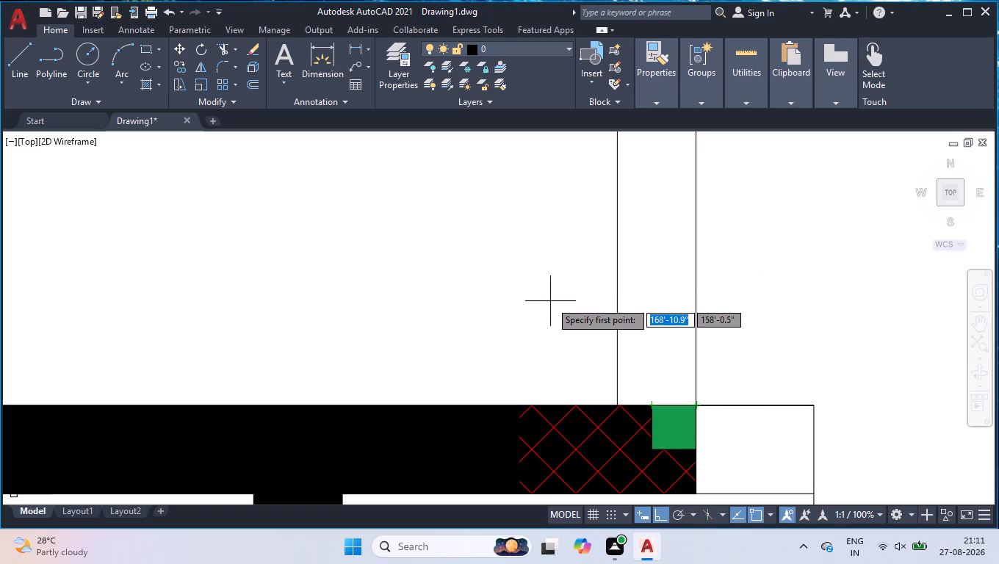
pyautogui.write('M2P')
pyautogui.press('Return')
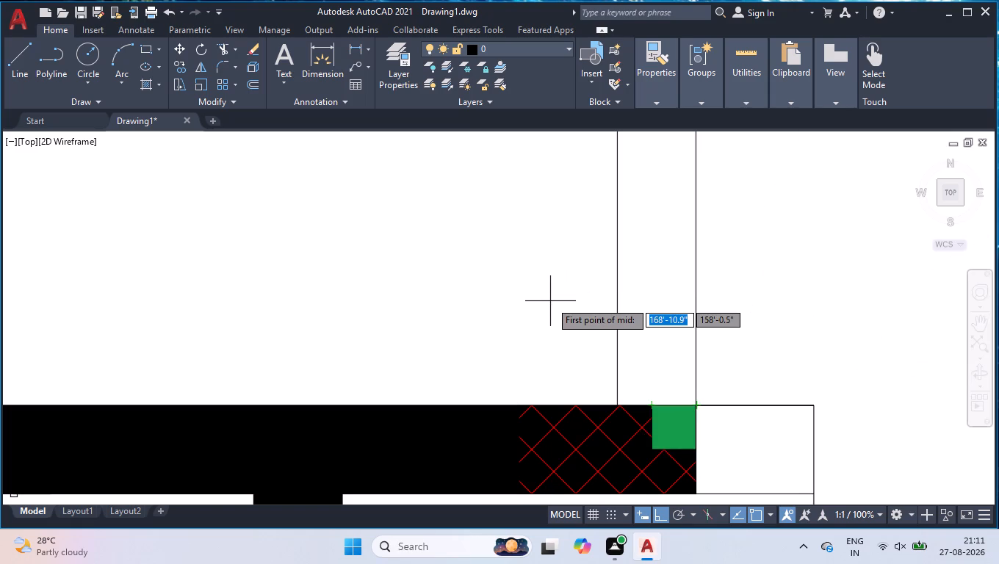
pyautogui.click(696, 401)
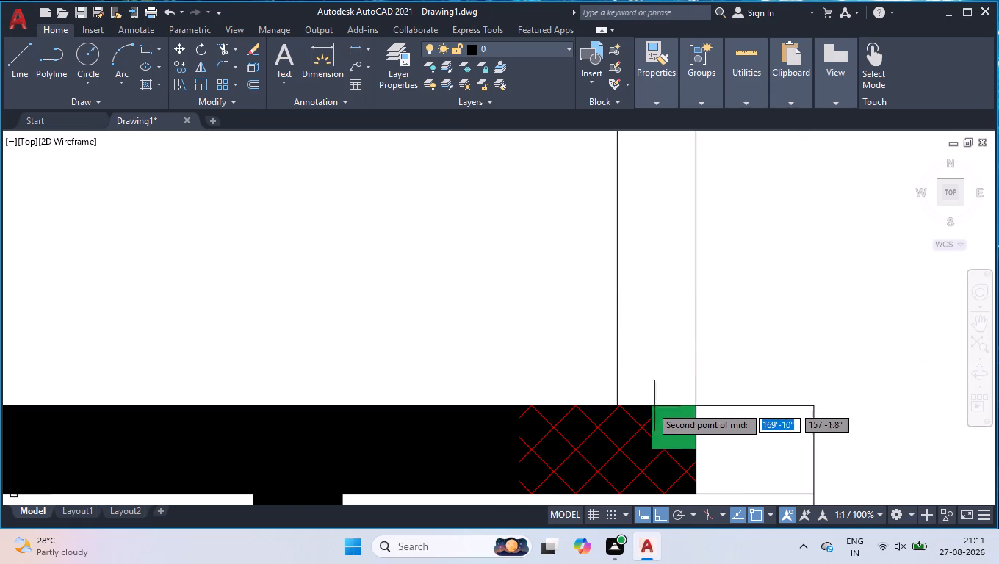
pyautogui.click(622, 410)
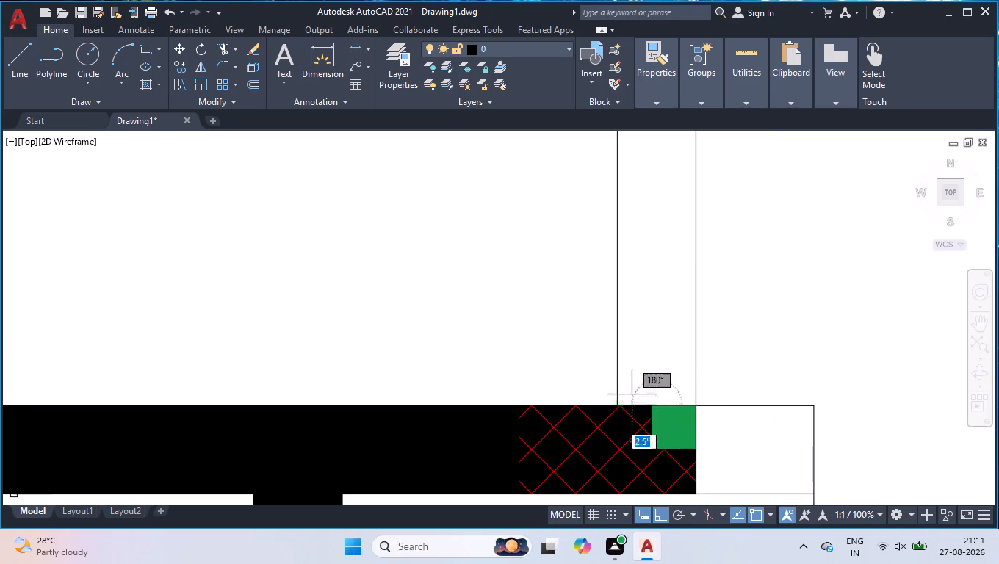
pyautogui.scroll(-4, 645, 319)
pyautogui.scroll(4, 652, 190)
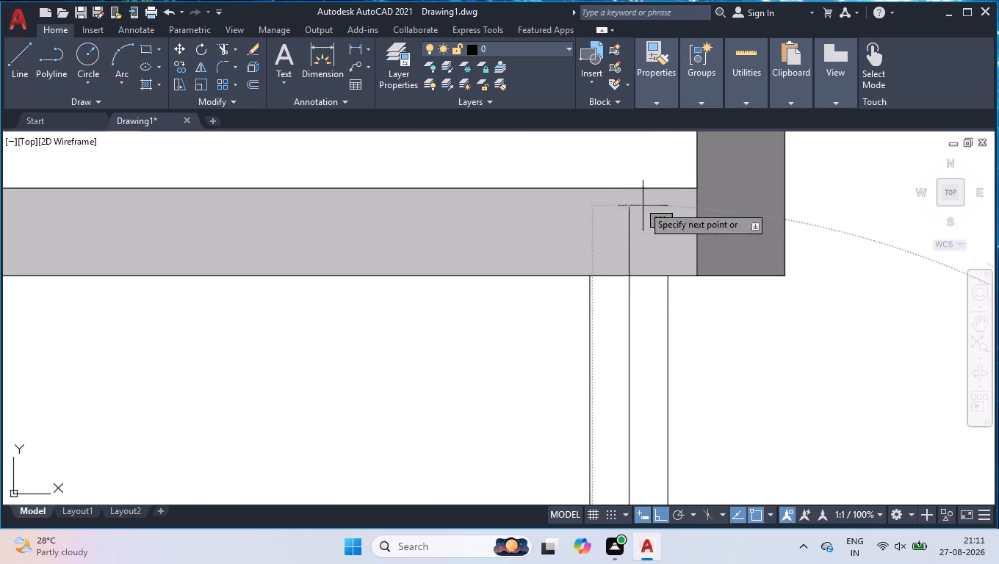
pyautogui.click(629, 277)
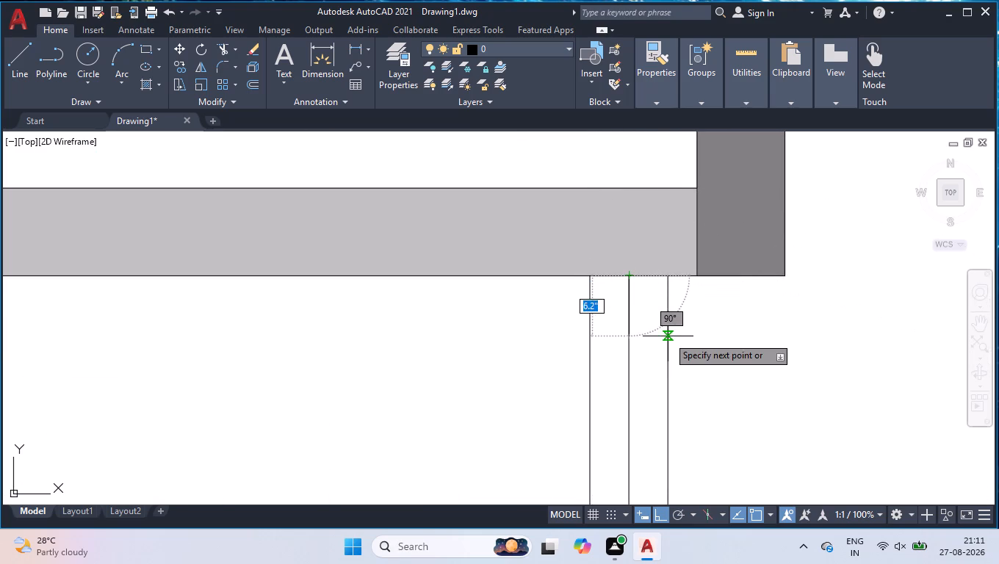
pyautogui.press('space')
pyautogui.scroll(-1, 690, 344)
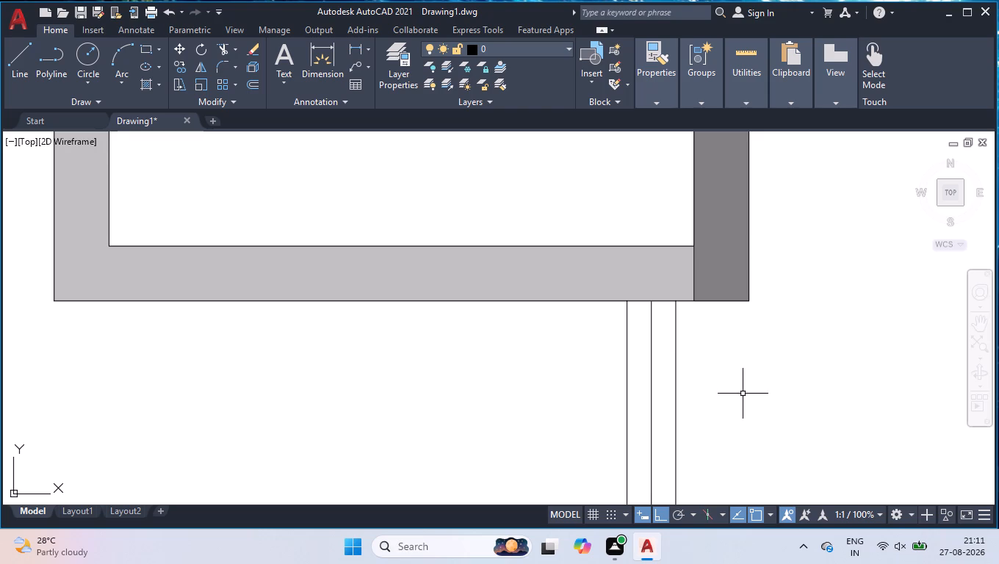
# Draw a centre line midway between the north opening's two lines, from the grey enclosure's west wall to the column.
pyautogui.scroll(-4, 732, 366)
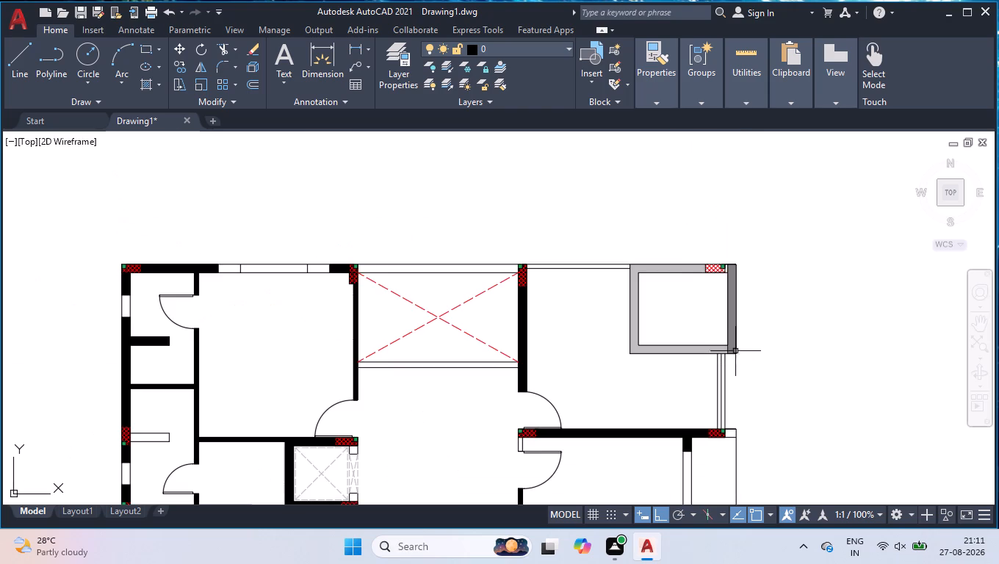
pyautogui.scroll(1, 674, 271)
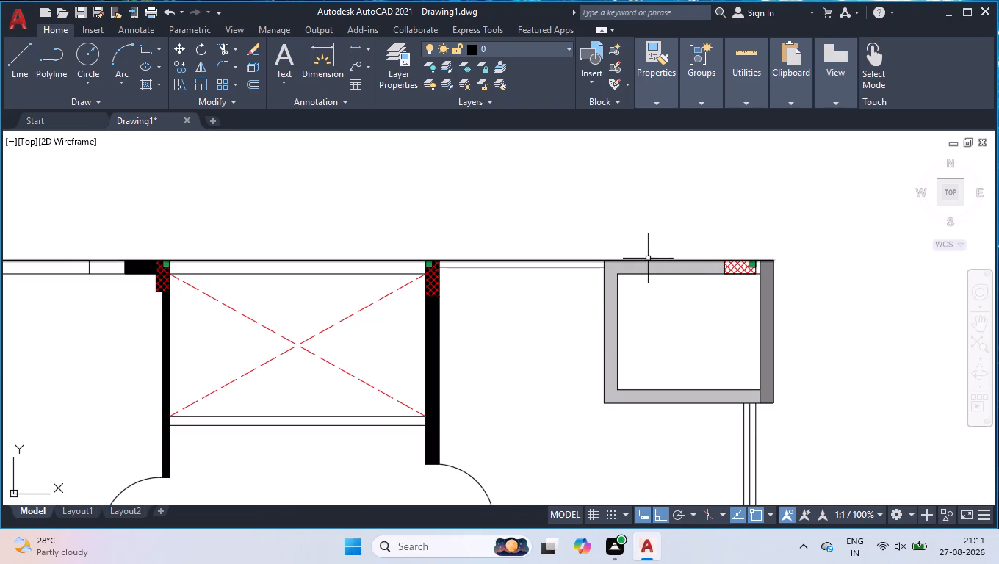
pyautogui.scroll(2, 644, 258)
pyautogui.press('space')
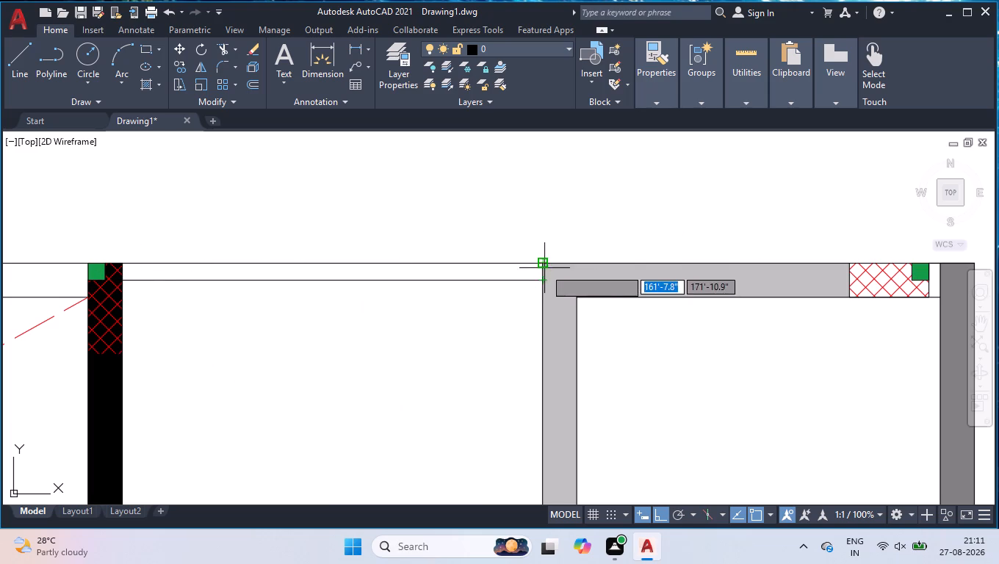
pyautogui.write('M2P')
pyautogui.press('Return')
pyautogui.scroll(3, 541, 274)
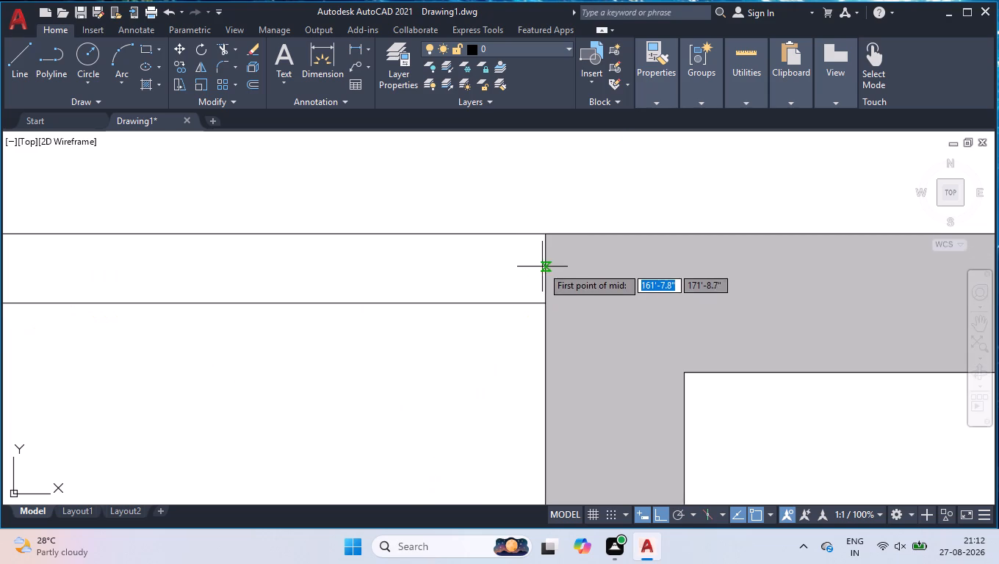
pyautogui.click(543, 231)
pyautogui.click(545, 304)
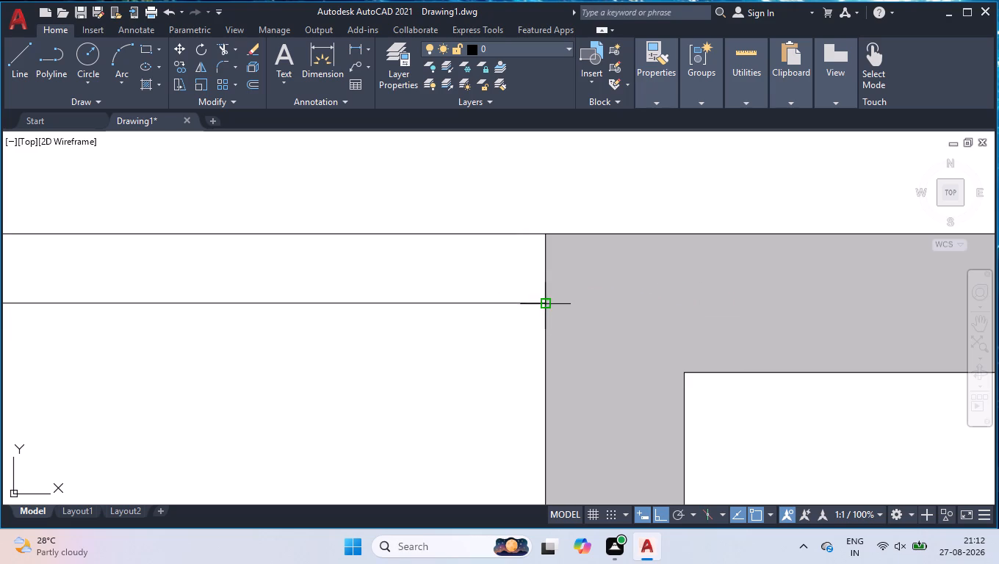
pyautogui.scroll(-3, 466, 279)
pyautogui.scroll(3, 37, 263)
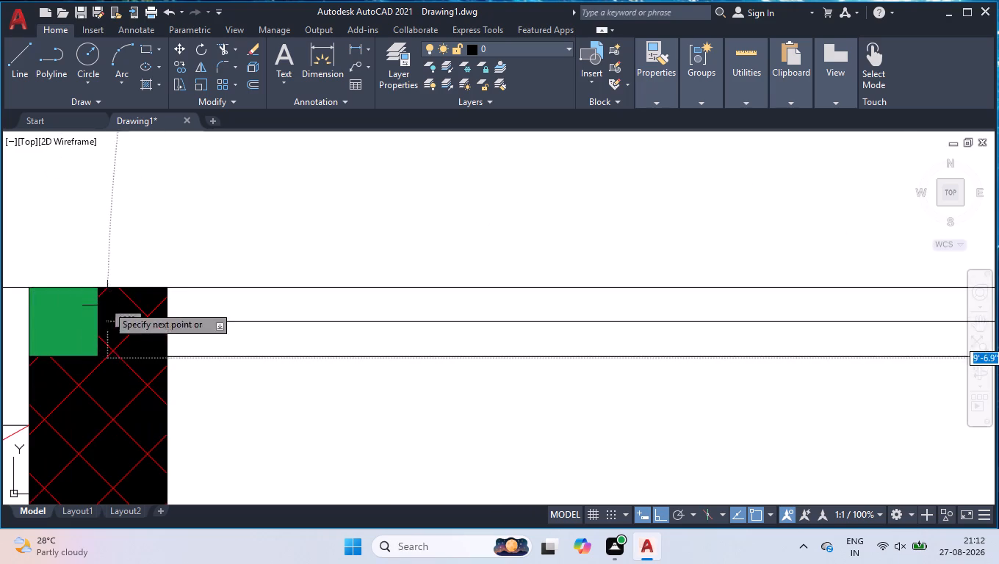
pyautogui.click(167, 324)
pyautogui.press('space')
# Delete the duplicate overlapping lines along the north edge of the unfilled wall end east of the column, below the east opening.
pyautogui.scroll(-2, 416, 309)
pyautogui.scroll(-2, 629, 268)
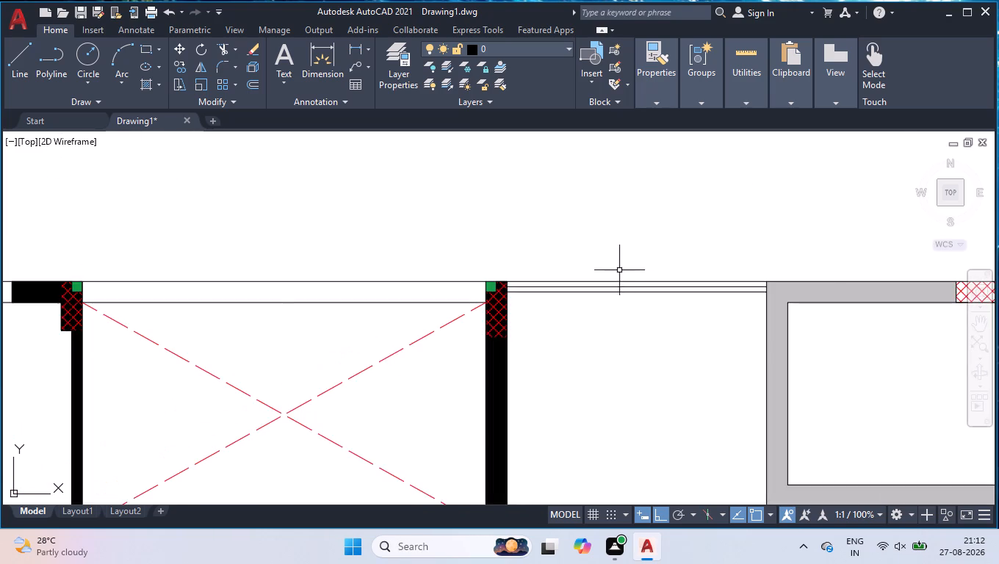
pyautogui.scroll(-2, 612, 266)
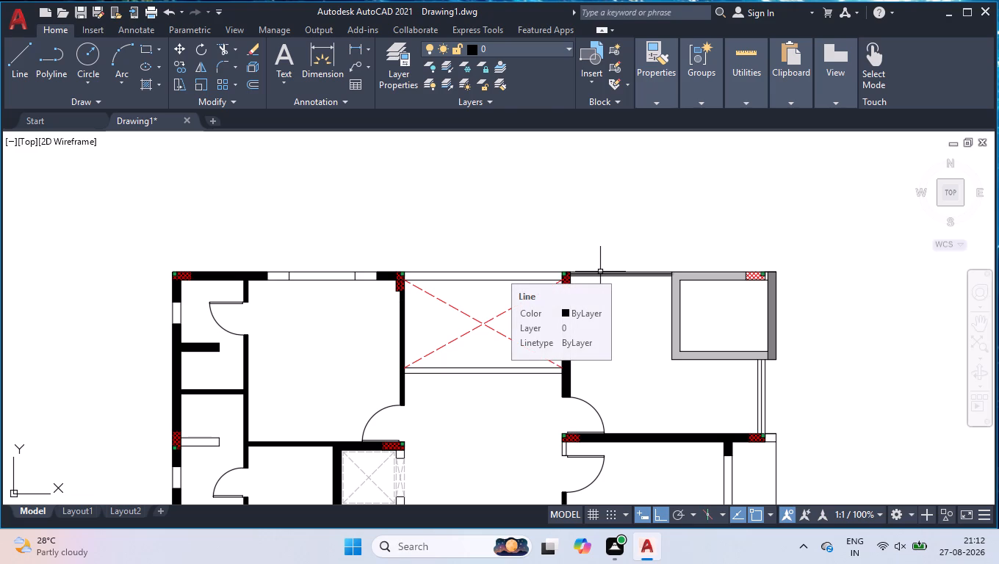
pyautogui.scroll(-1, 707, 277)
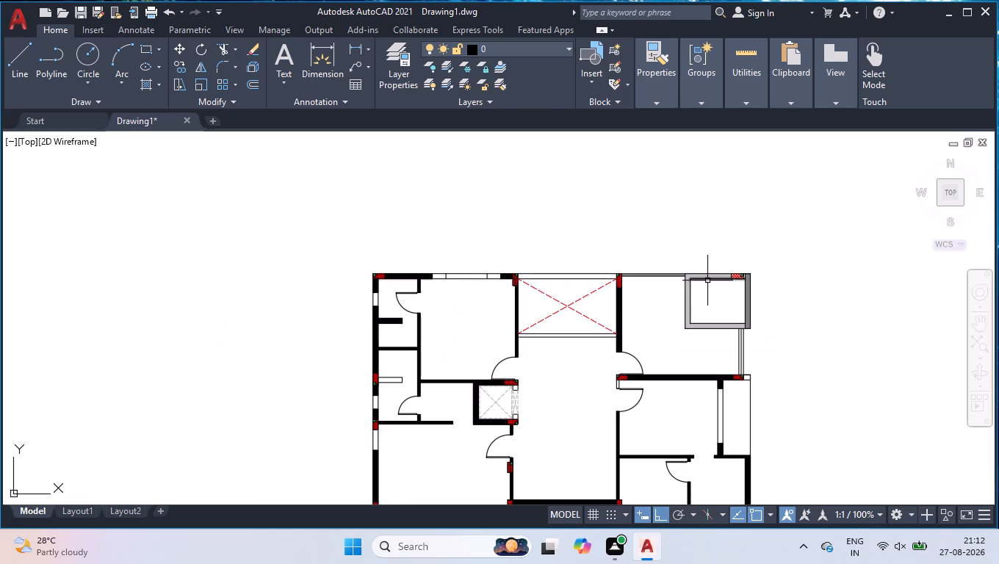
pyautogui.scroll(3, 765, 466)
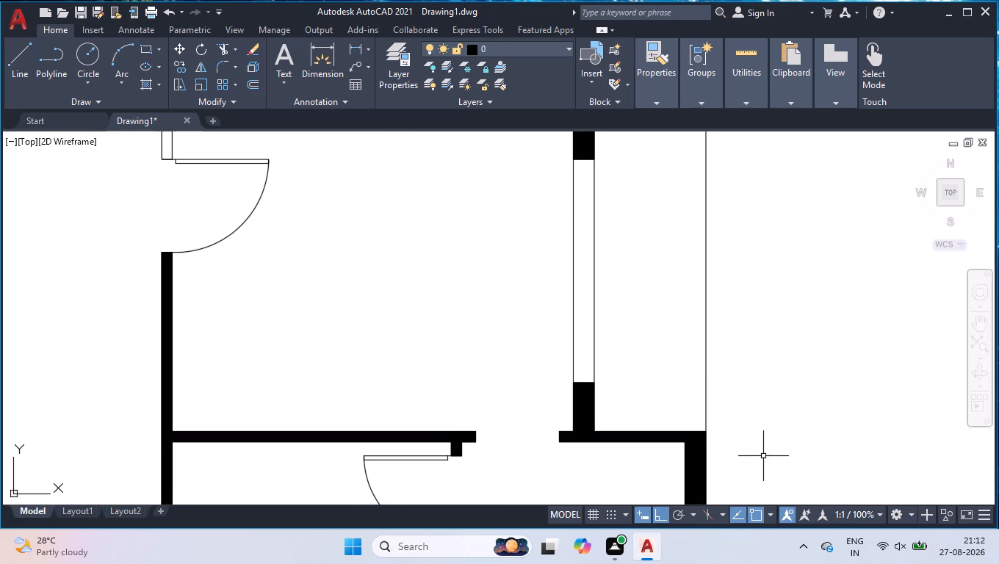
pyautogui.scroll(-1, 717, 317)
pyautogui.scroll(2, 716, 184)
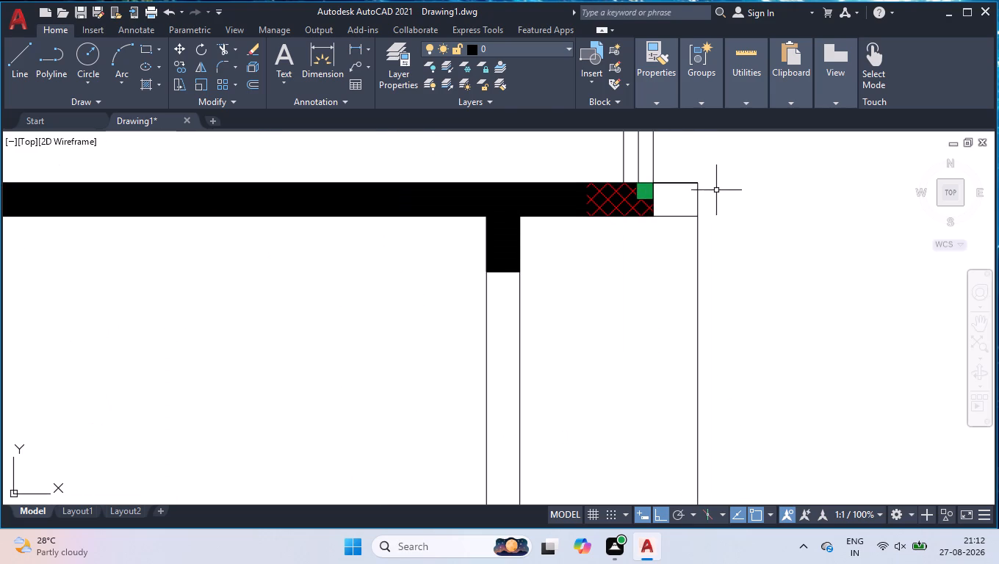
pyautogui.click(684, 182)
pyautogui.press('Delete')
pyautogui.click(675, 182)
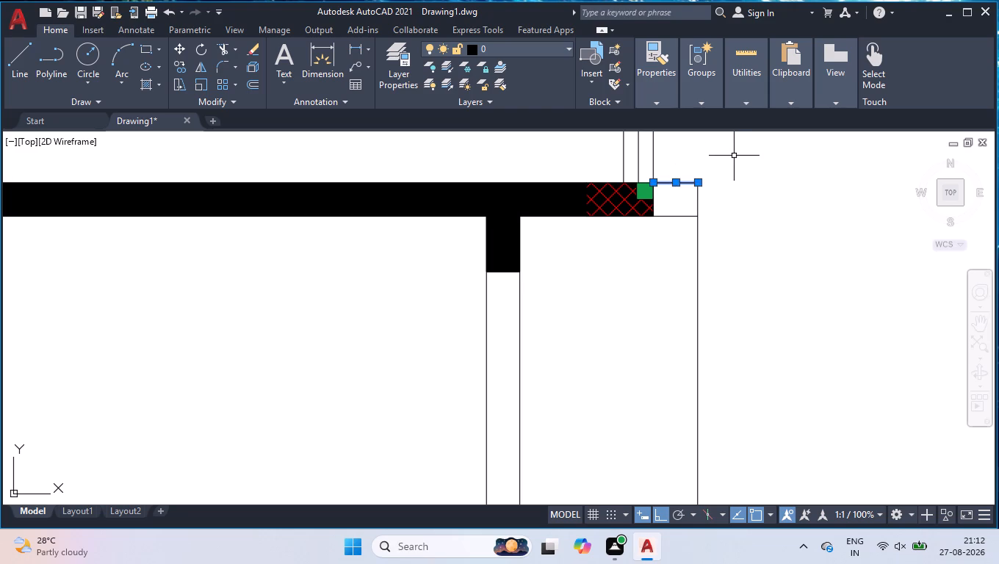
pyautogui.press('Delete')
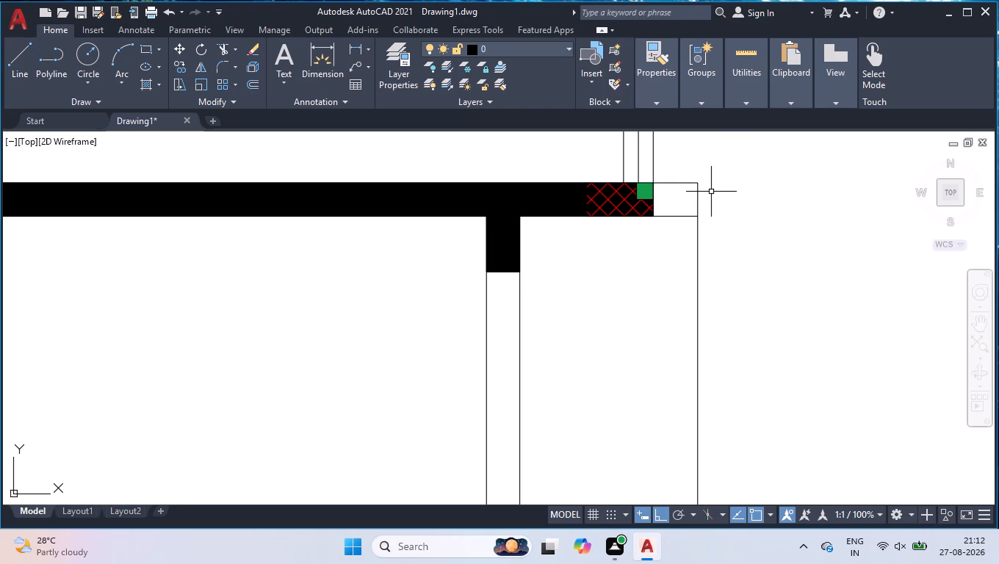
# Offset the outer east line of the balcony strip inward by 8 inches.
pyautogui.scroll(-2, 722, 245)
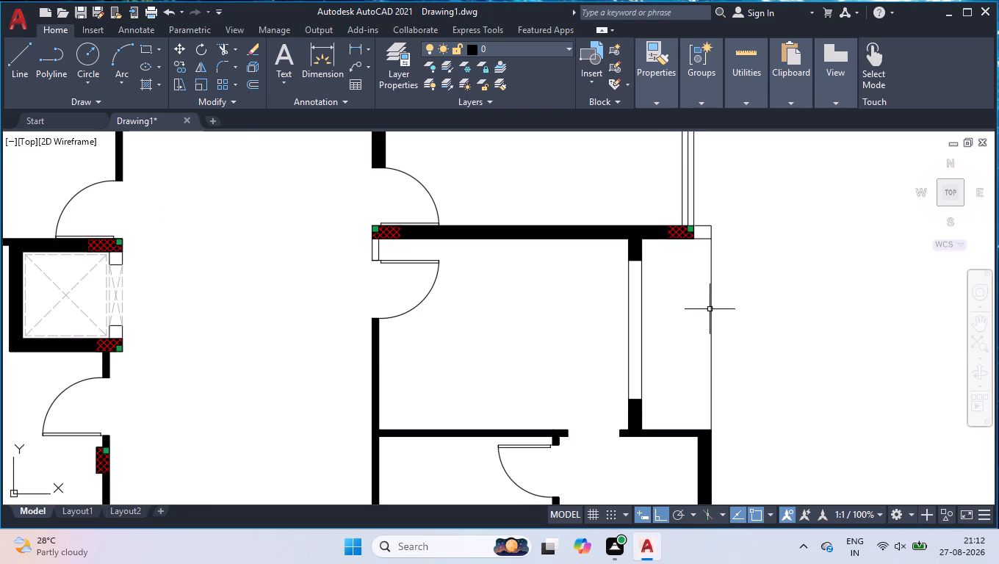
pyautogui.write('OFF')
pyautogui.press('Return')
pyautogui.press('8')
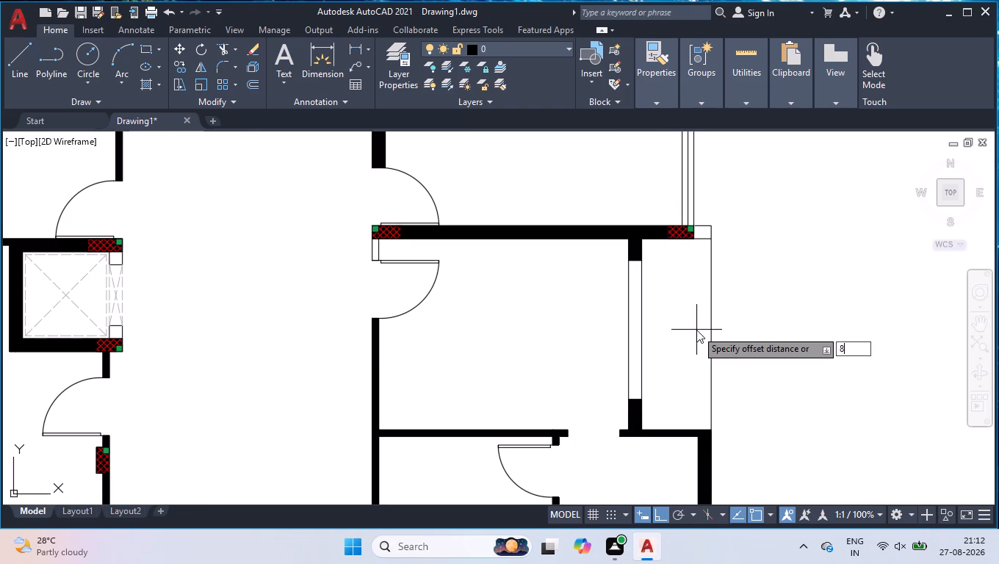
pyautogui.press('Return')
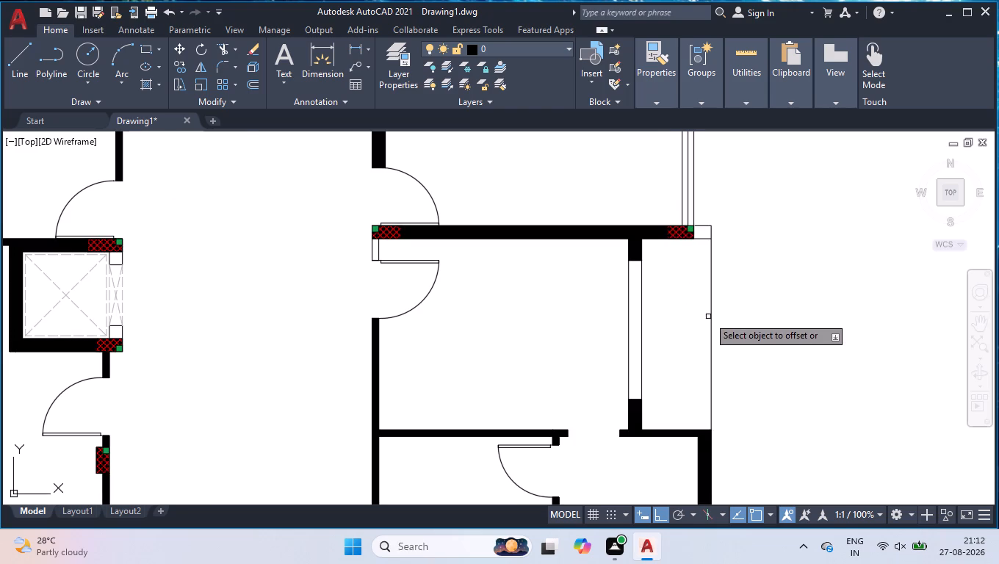
pyautogui.click(710, 311)
pyautogui.click(699, 313)
pyautogui.press('Return')
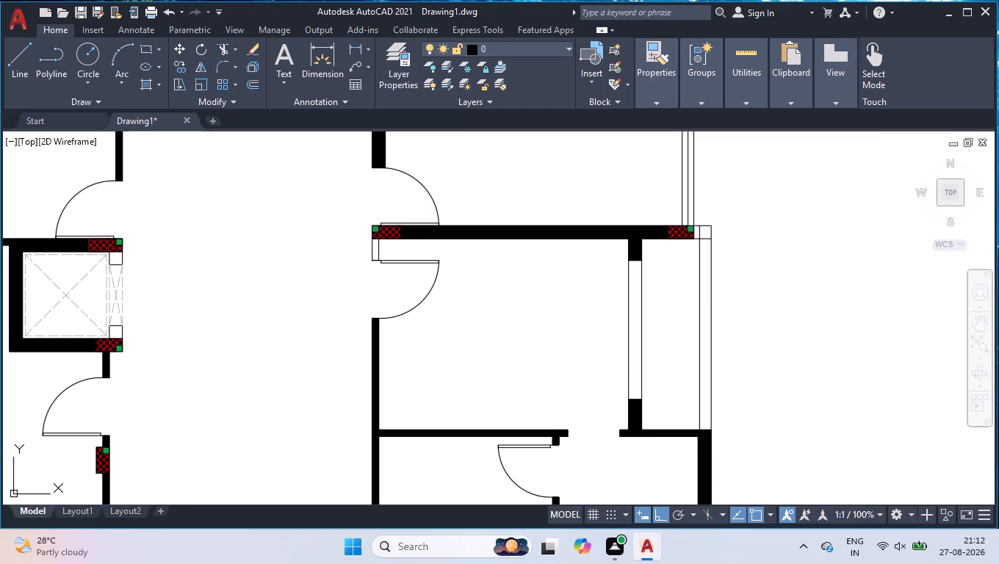
# Trim the inner offset line where it crosses the unfilled wall end east of the column.
pyautogui.write('TR')
pyautogui.press('Return')
pyautogui.scroll(3, 693, 224)
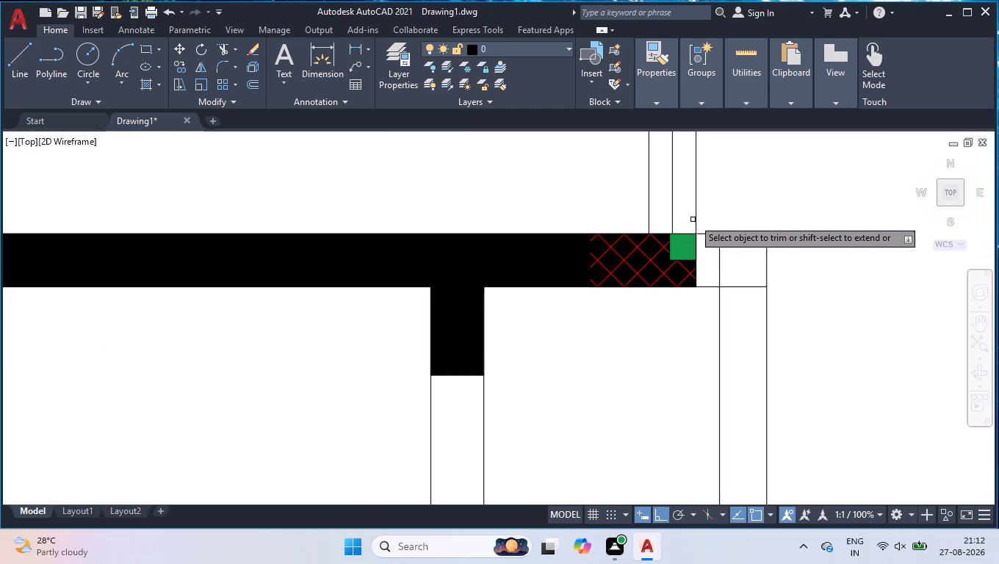
pyautogui.click(719, 253)
pyautogui.press('Return')
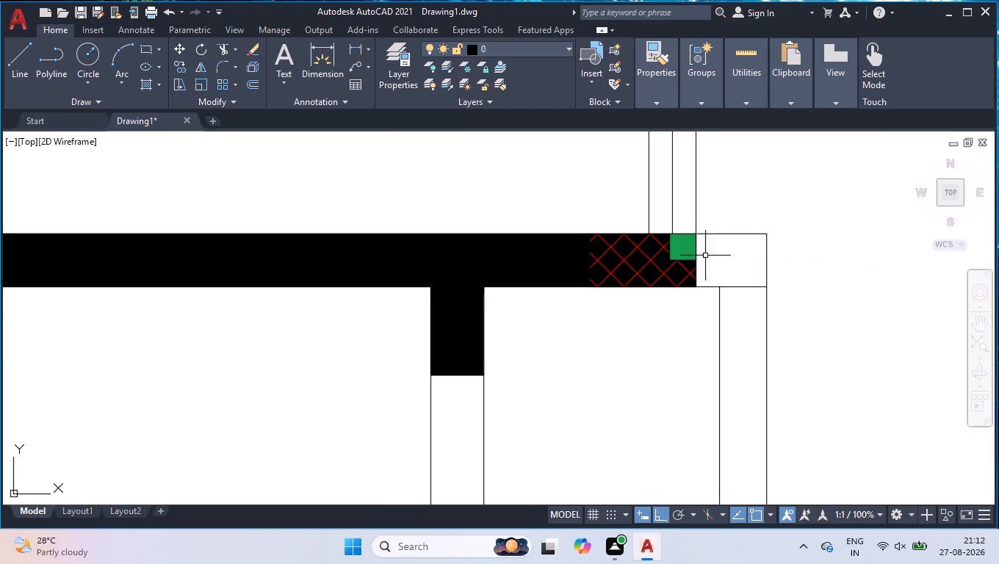
# Draw a centre line midway between the balcony strip's two east lines, from the lower wall up to the unfilled wall end.
pyautogui.scroll(-5, 723, 340)
pyautogui.scroll(4, 746, 435)
pyautogui.press('l')
pyautogui.press('Return')
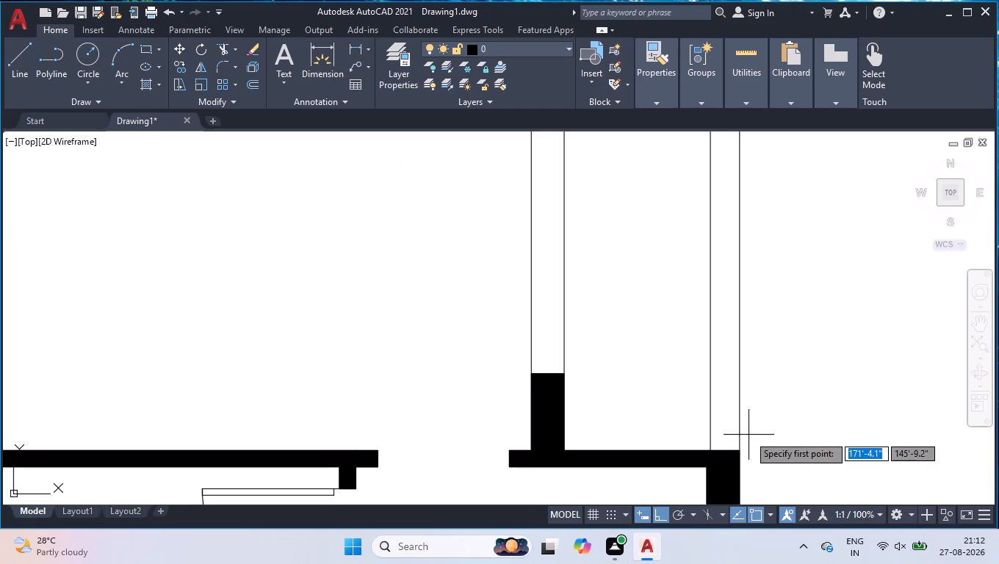
pyautogui.press('m')
pyautogui.write('2P')
pyautogui.press('Return')
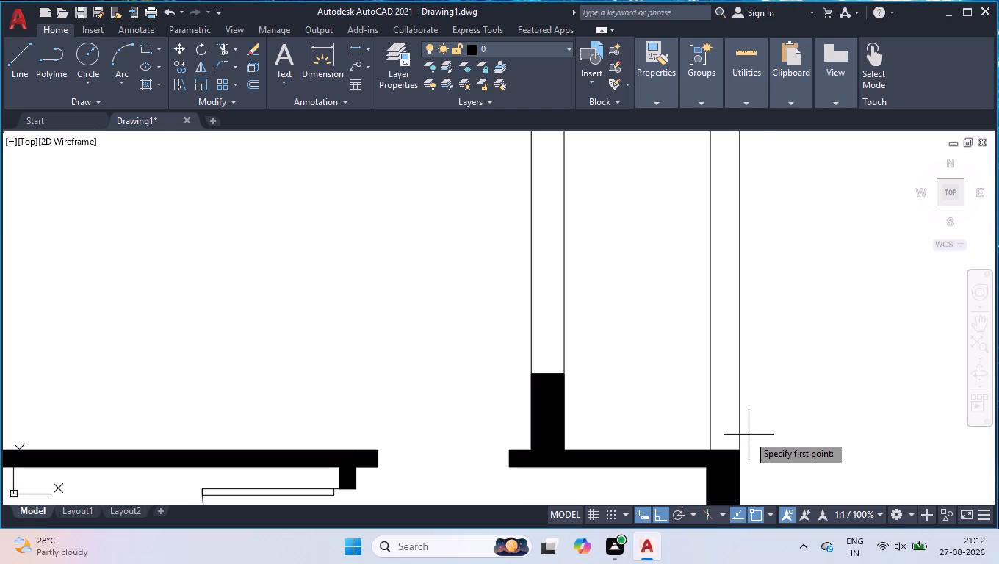
pyautogui.click(739, 452)
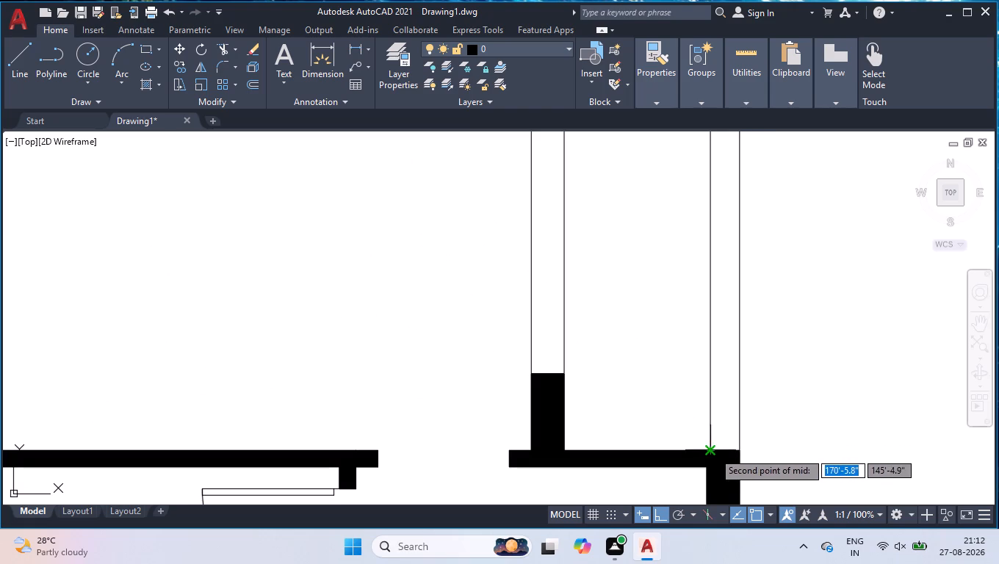
pyautogui.click(713, 452)
pyautogui.scroll(-2, 715, 372)
pyautogui.scroll(3, 724, 197)
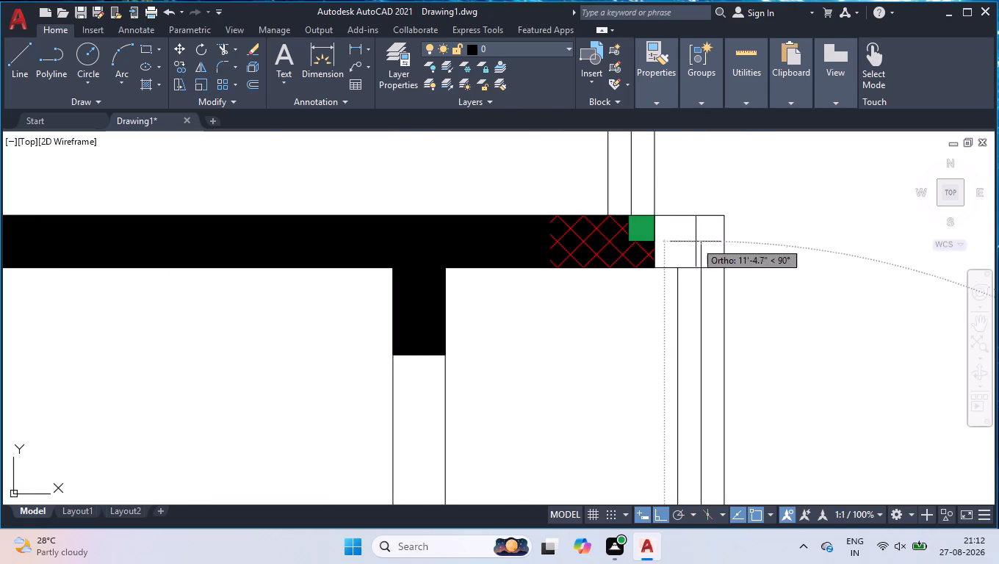
pyautogui.click(697, 268)
pyautogui.press('space')
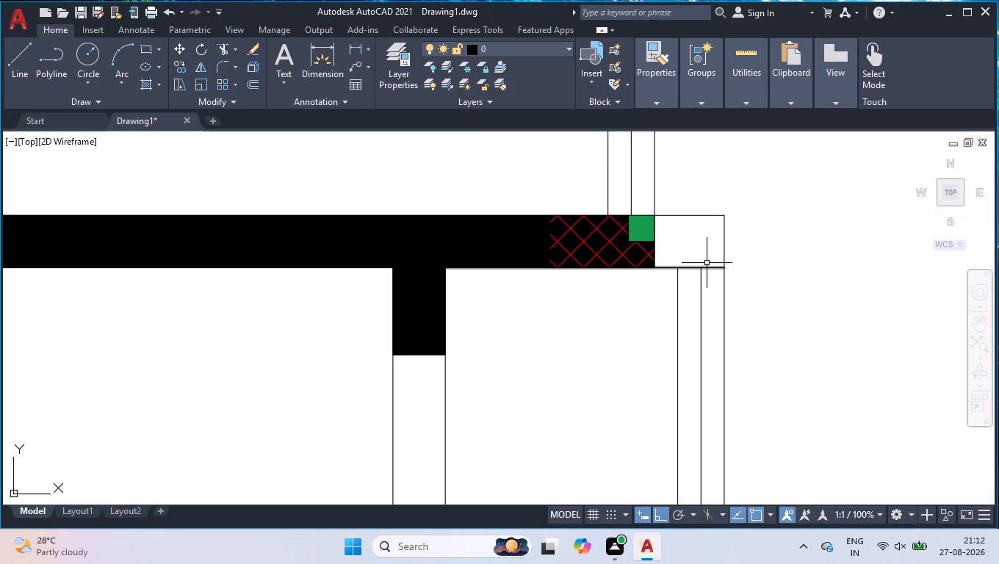
pyautogui.press('space')
pyautogui.press('space')
pyautogui.press('space')
pyautogui.scroll(-4, 743, 257)
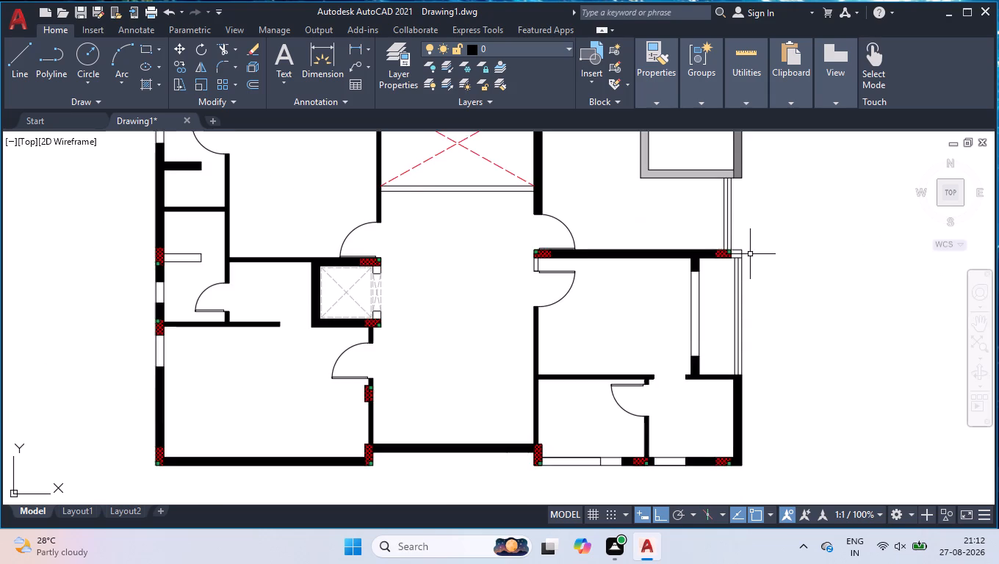
pyautogui.scroll(-1, 755, 258)
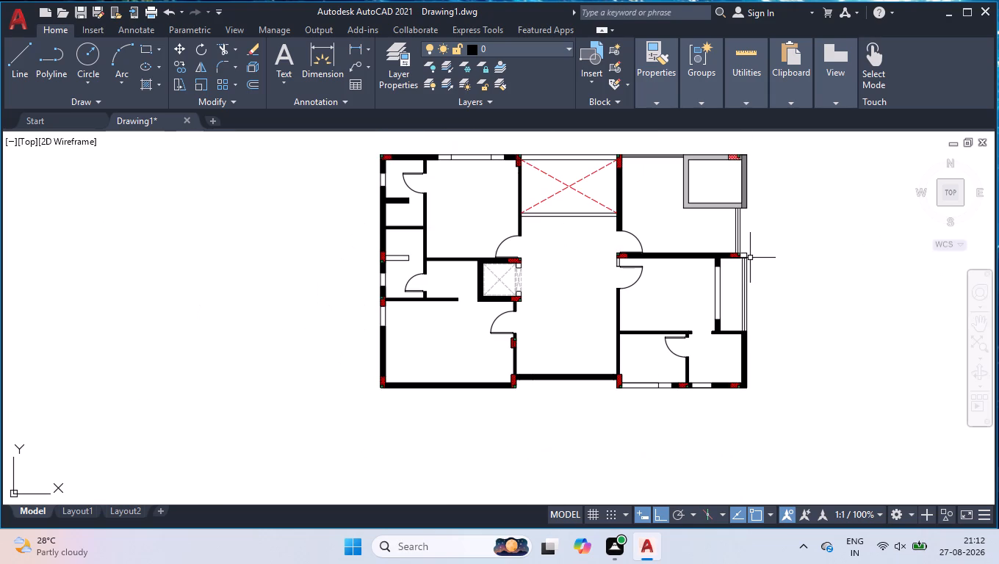
# Draw a 3' horizontal centre line across the unfilled south wall opening between the two southeastern columns.
pyautogui.scroll(2, 718, 386)
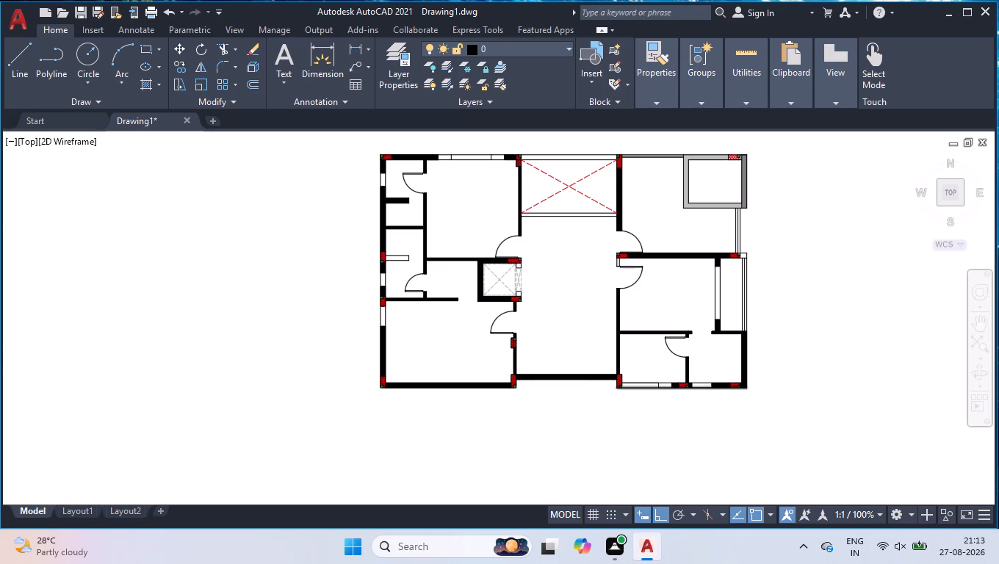
pyautogui.scroll(3, 718, 386)
pyautogui.press('space')
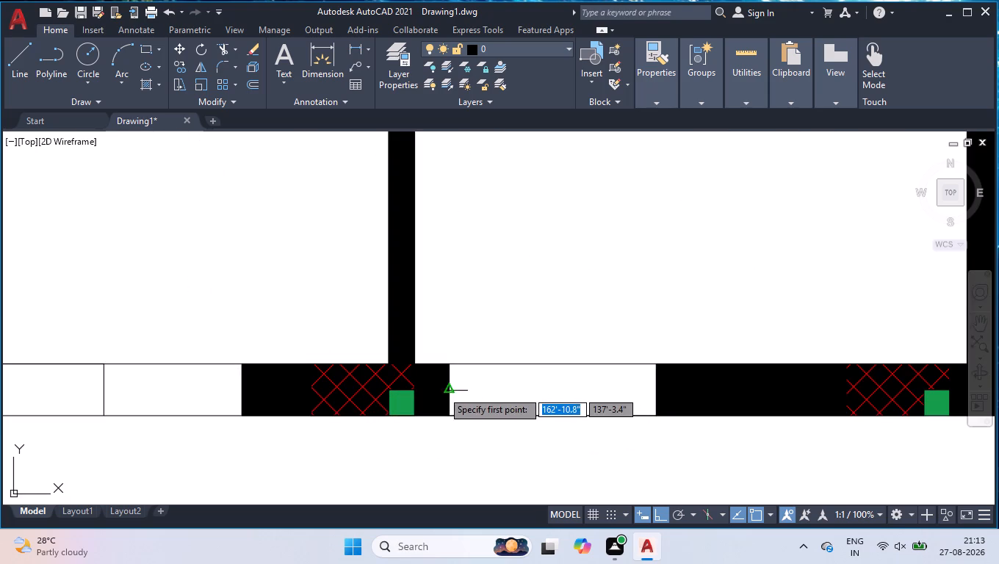
pyautogui.moveTo(445, 391); pyautogui.dragTo(460, 394)
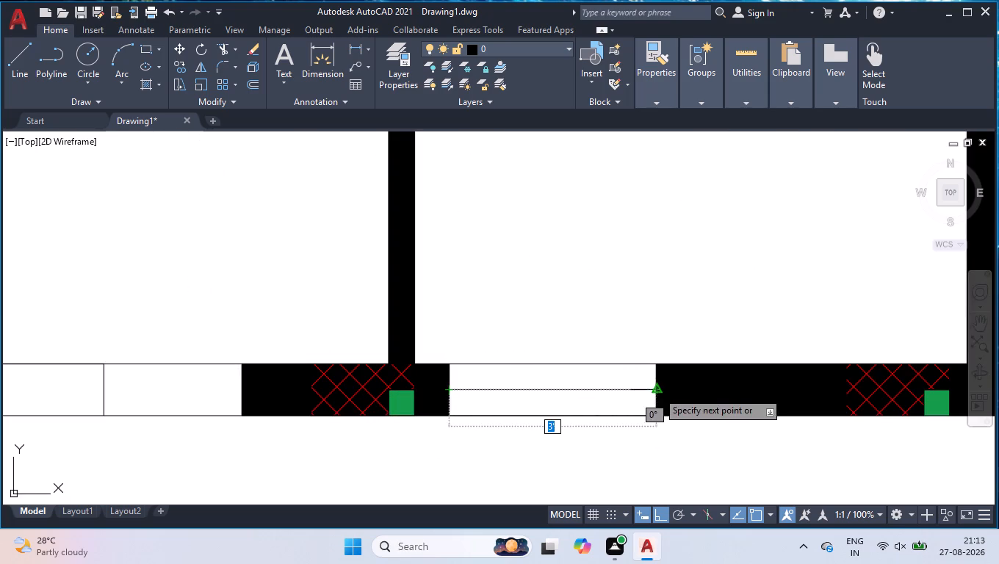
pyautogui.click(657, 391)
pyautogui.press('space')
# Draw a horizontal centre line across the short unfilled south wall opening just west of the column at the door partition.
pyautogui.scroll(-2, 638, 391)
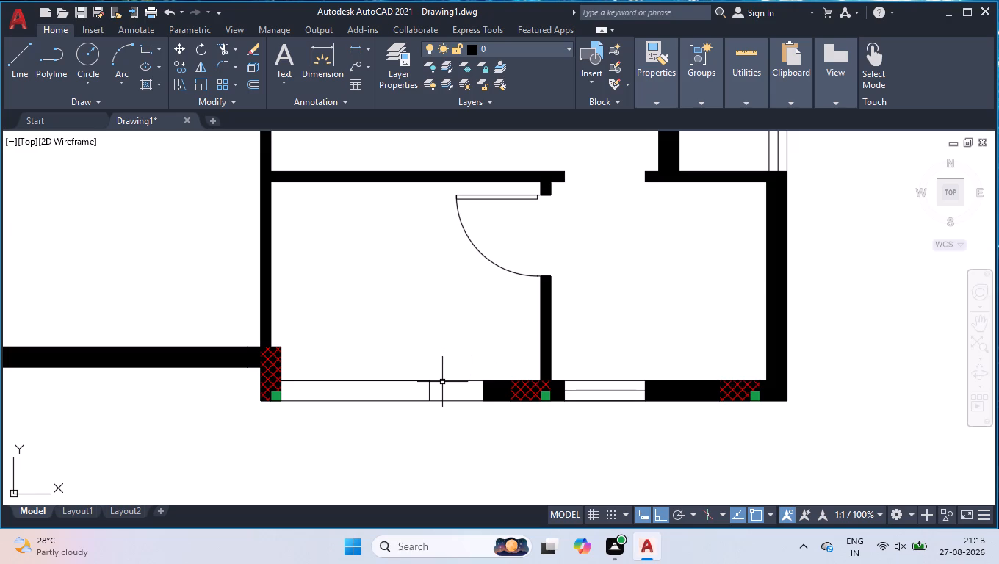
pyautogui.scroll(3, 441, 389)
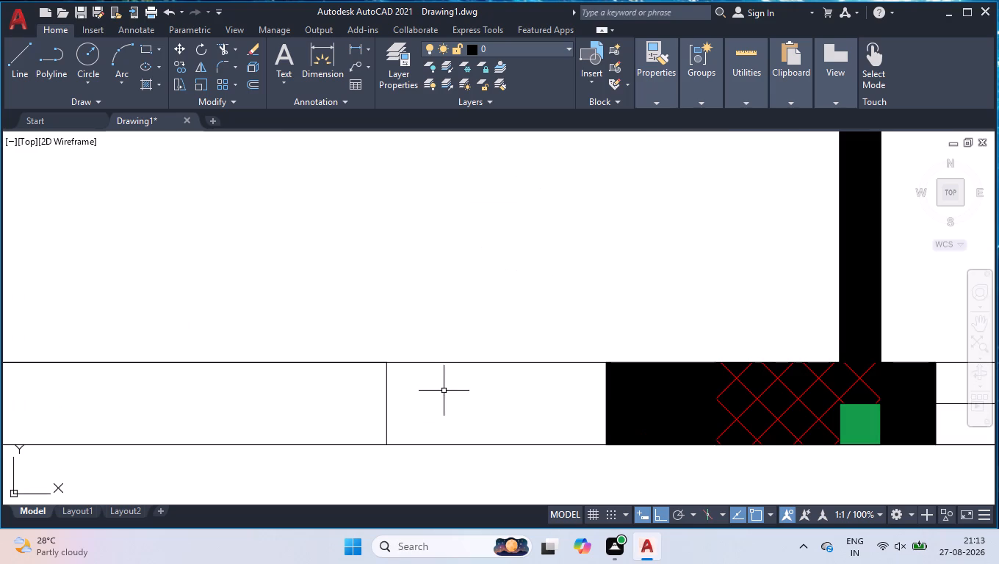
pyautogui.press('space')
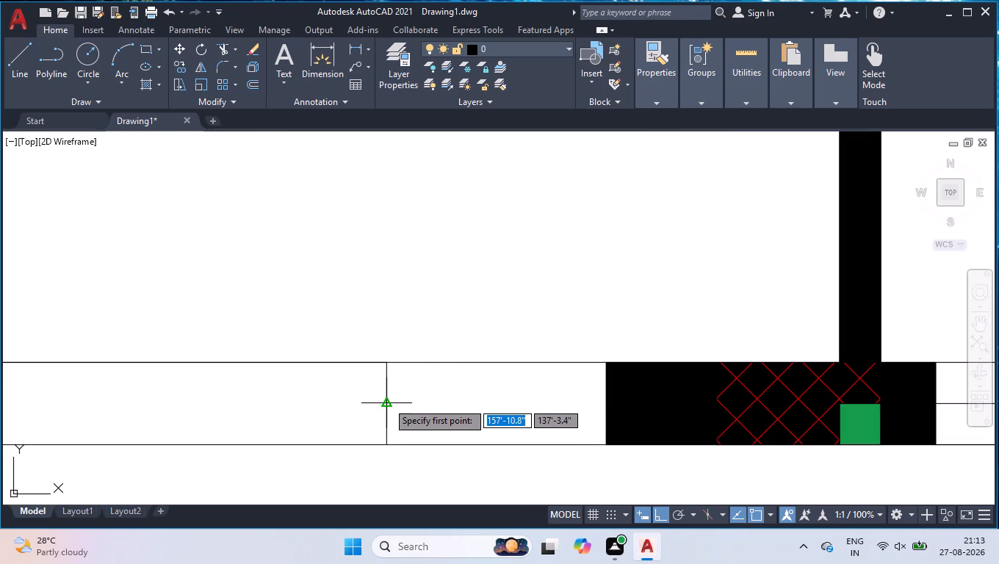
pyautogui.click(388, 400)
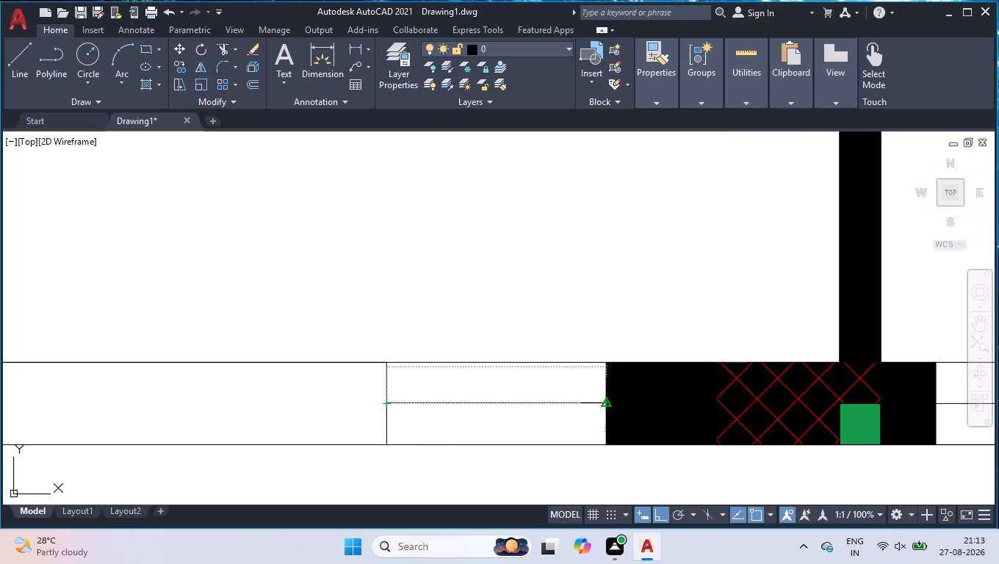
pyautogui.click(607, 403)
pyautogui.press('space')
# Trim away the solid black fill of the central room's south wall between its two columns.
pyautogui.scroll(-6, 594, 403)
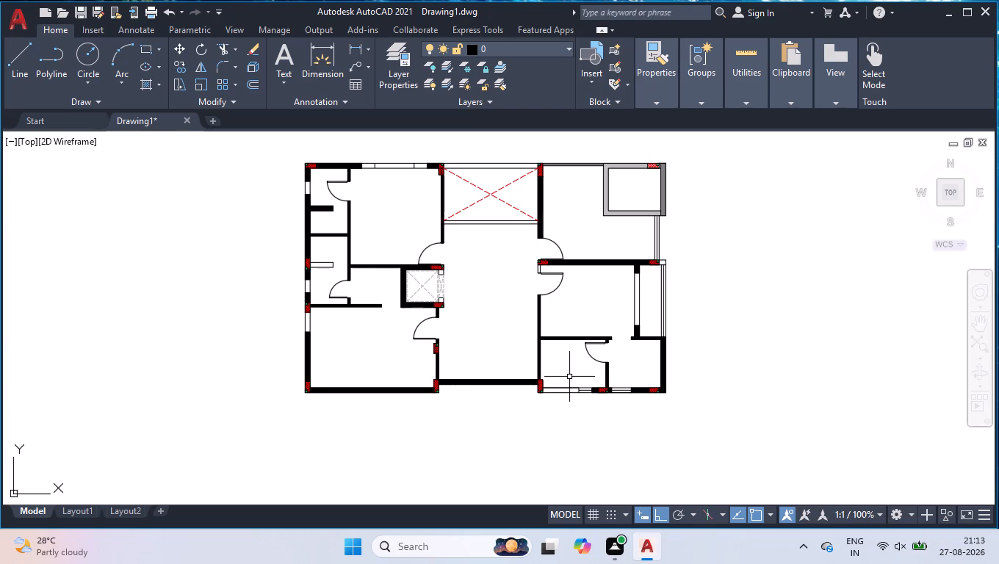
pyautogui.scroll(3, 532, 380)
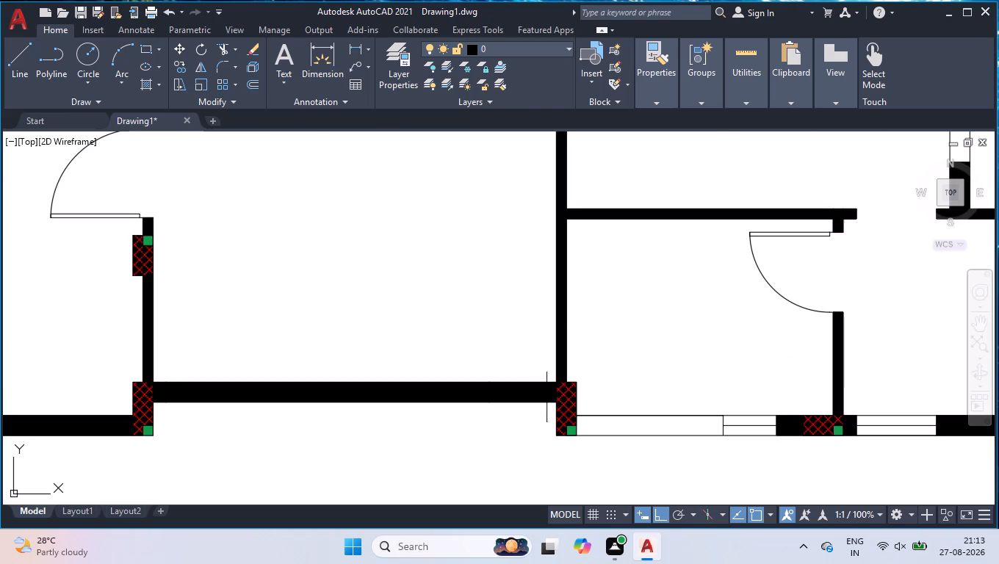
pyautogui.press('t')
pyautogui.press('r')
pyautogui.press('Return')
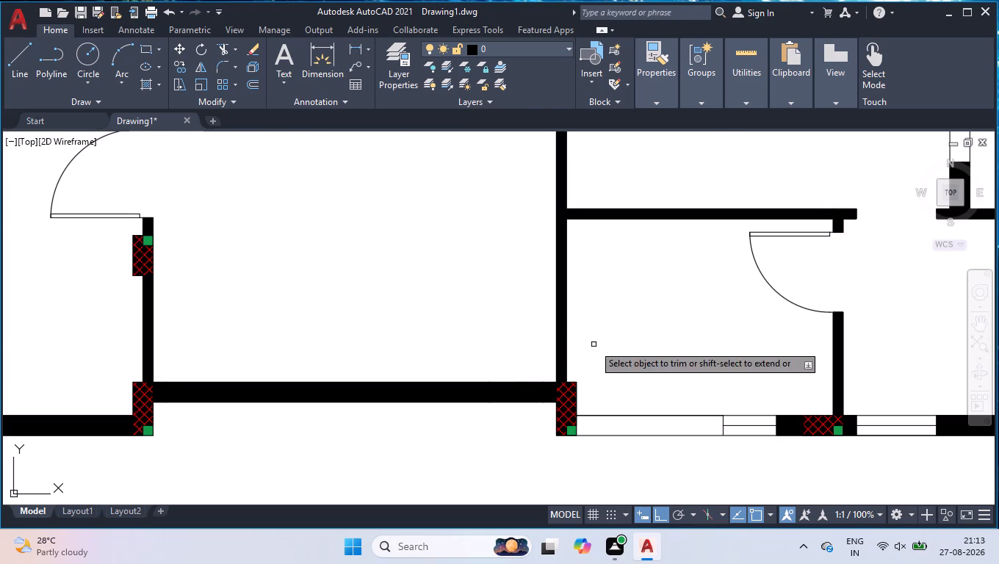
pyautogui.click(497, 394)
pyautogui.press('Return')
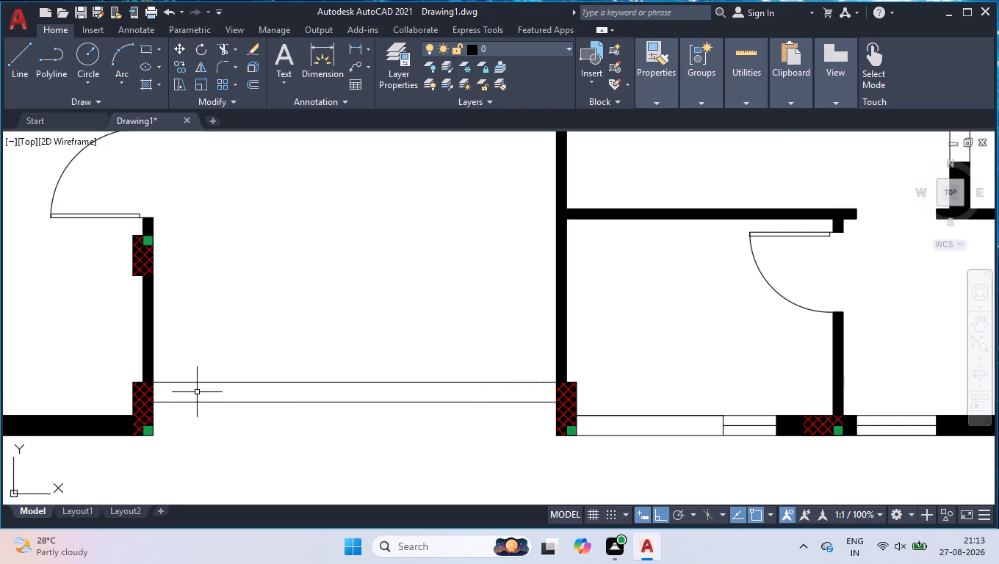
# Draw a line across the emptied south wall at the west column's face and shift it 6 inches east.
pyautogui.scroll(2, 197, 392)
pyautogui.press('l')
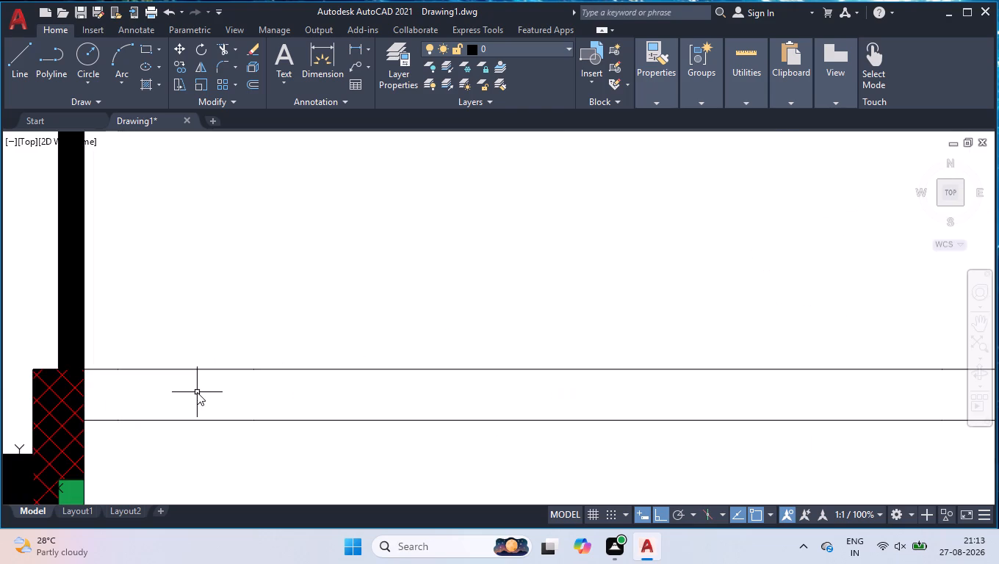
pyautogui.press('Return')
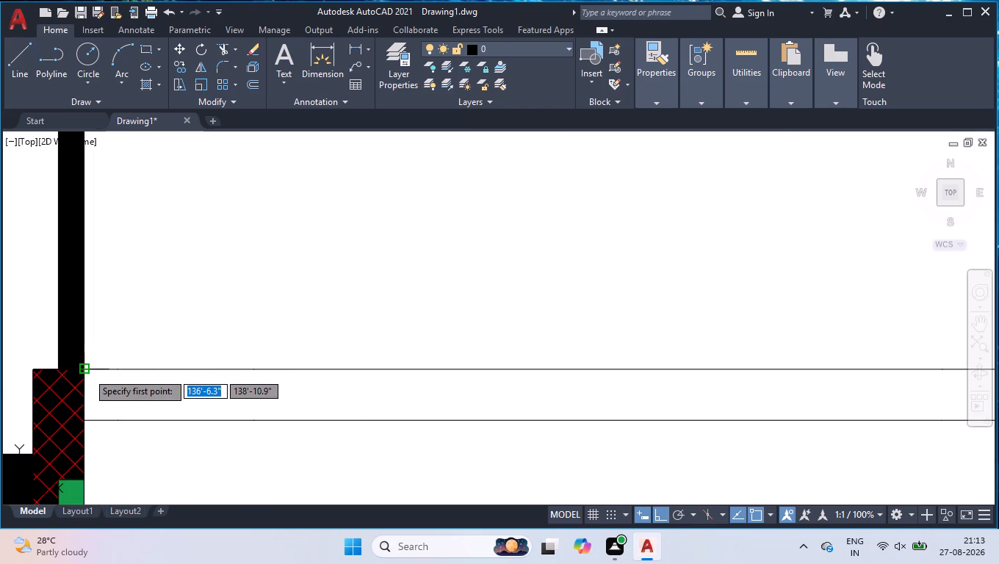
pyautogui.click(87, 372)
pyautogui.click(82, 426)
pyautogui.press('space')
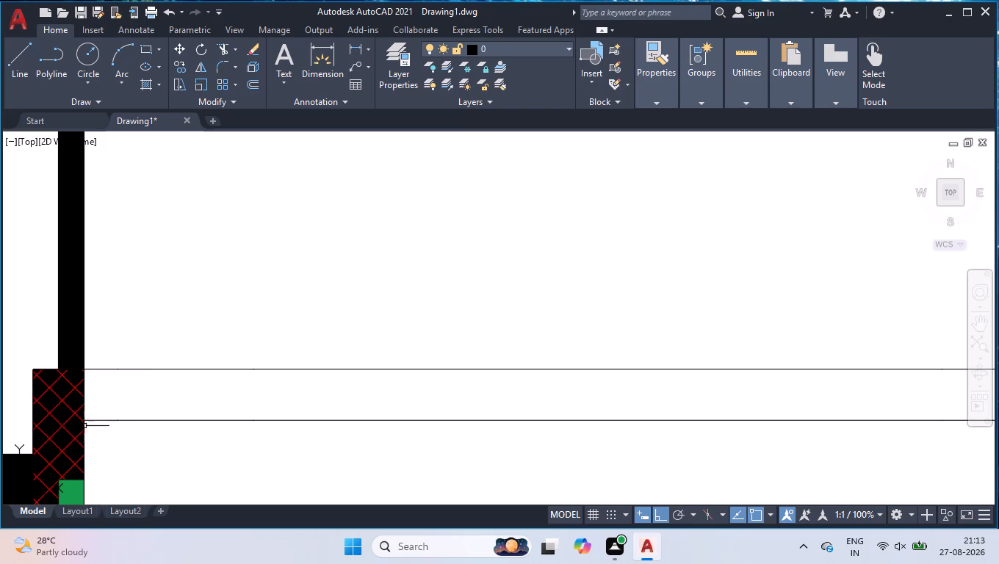
pyautogui.click(84, 404)
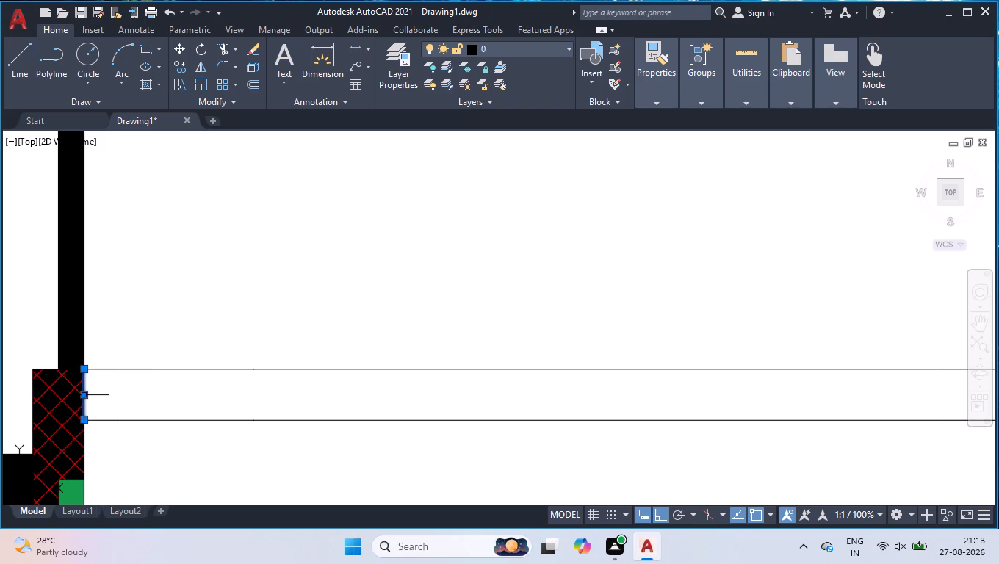
pyautogui.click(82, 396)
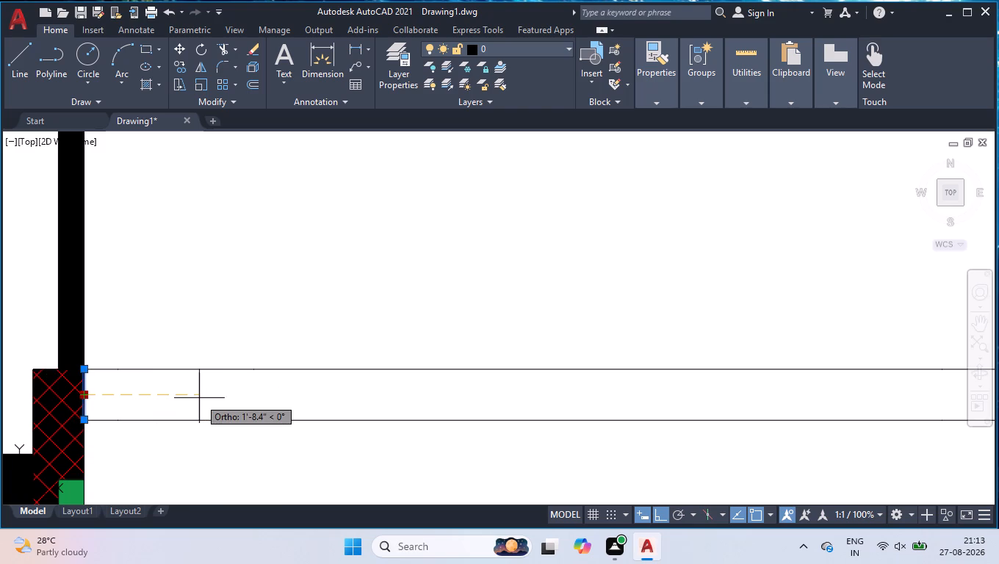
pyautogui.press('6')
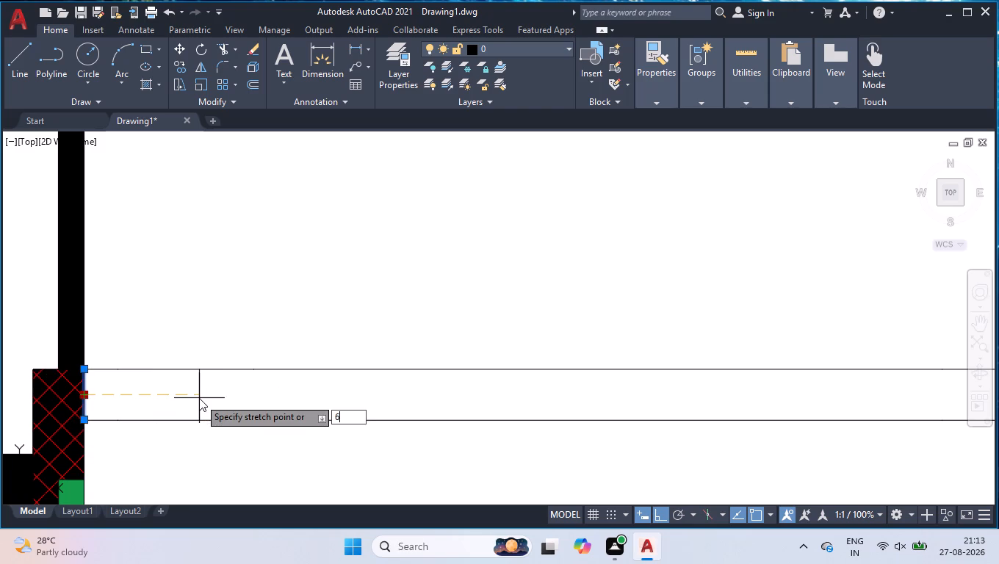
pyautogui.press('Return')
# Offset the jamb line near the west column 2' east to mark the first window opening.
pyautogui.write('OFF')
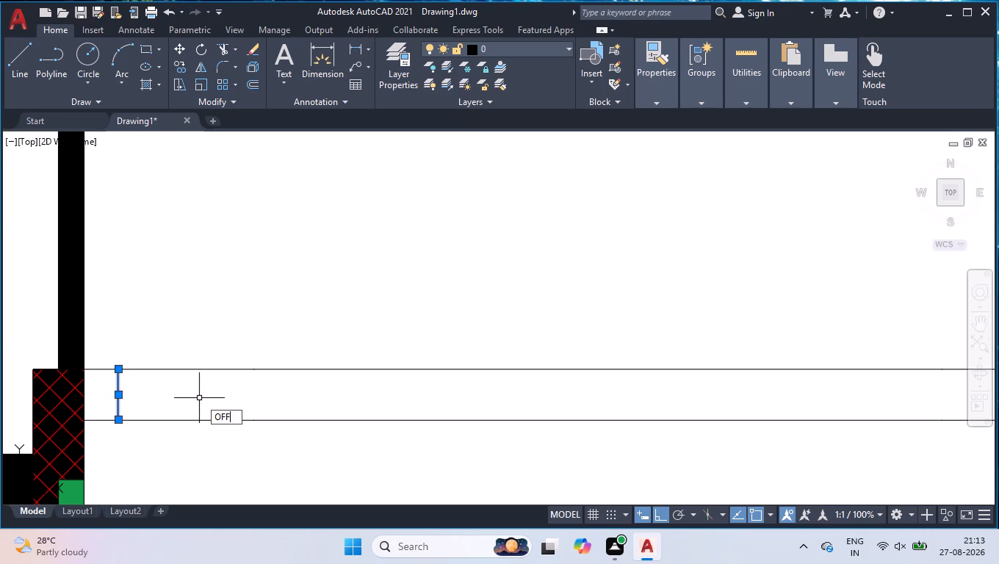
pyautogui.press('Return')
pyautogui.write("2'")
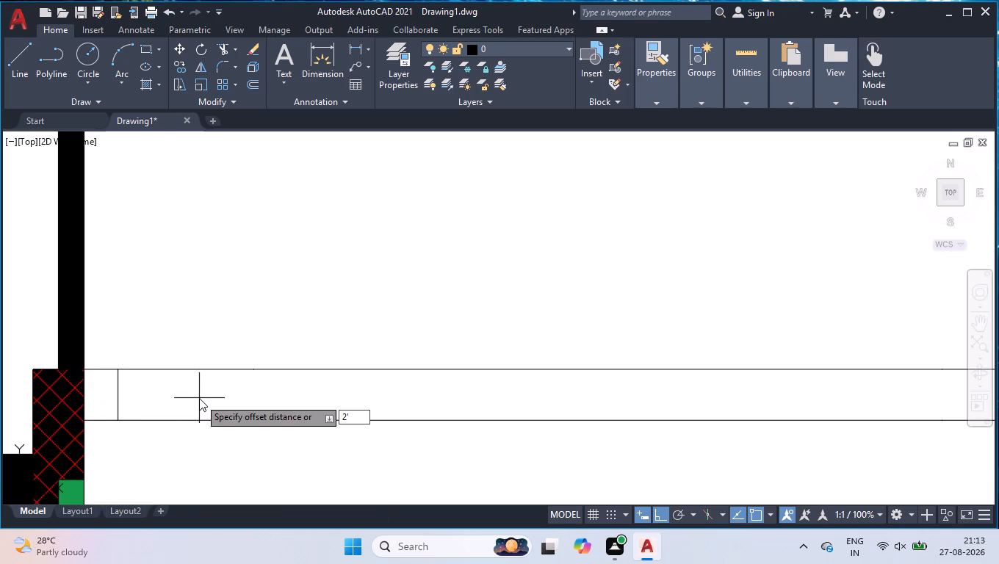
pyautogui.press('Return')
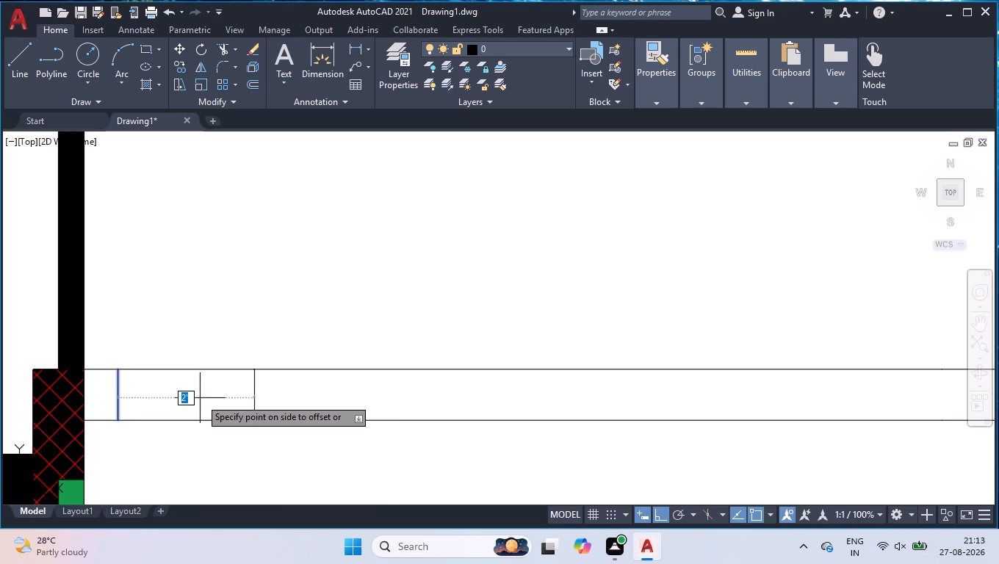
pyautogui.click(200, 398)
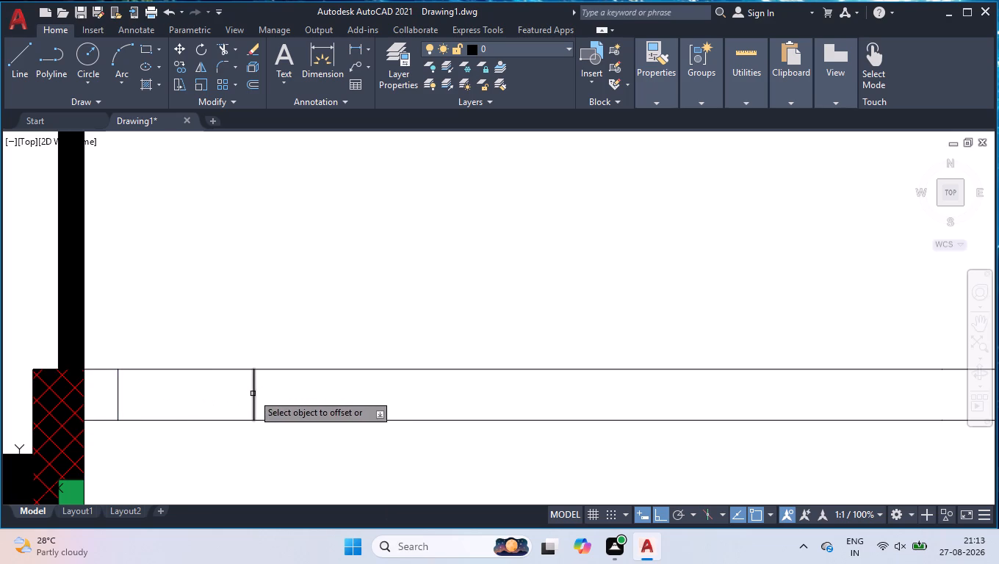
# Offset the first window's east jamb 10'1.5" east, and offset that copy another 2' east for the second window.
pyautogui.click(253, 394)
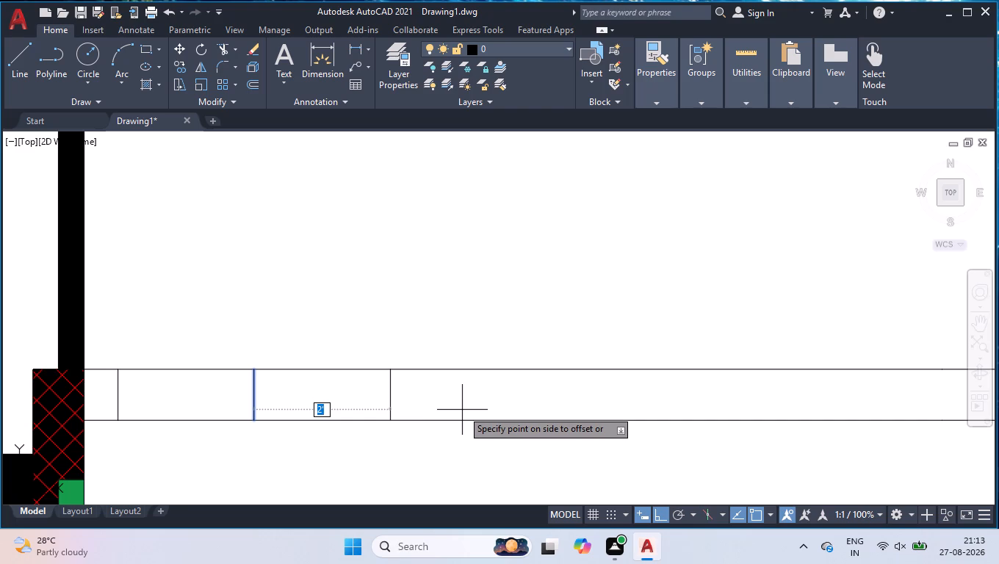
pyautogui.write("10'")
pyautogui.write('1.5')
pyautogui.press('Return')
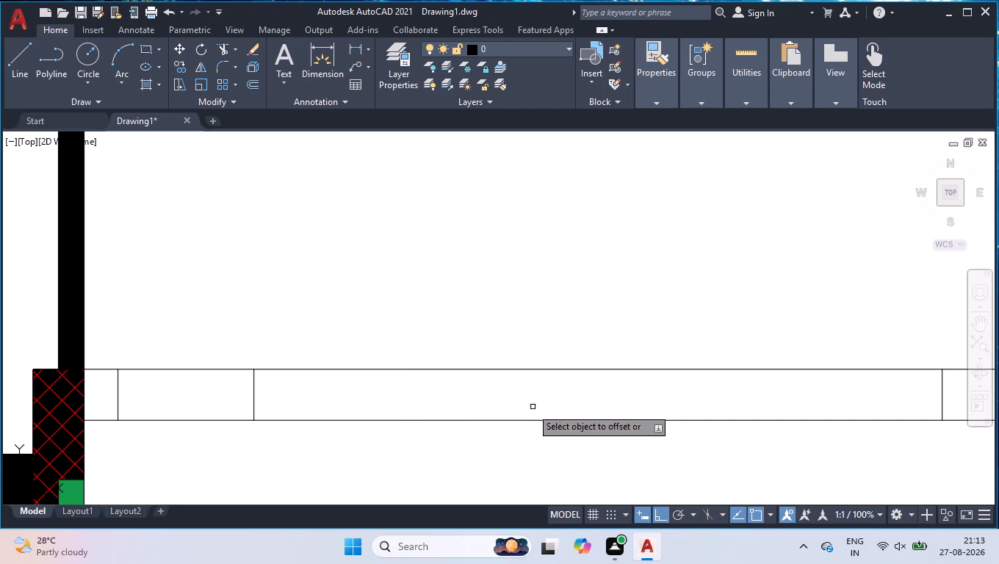
pyautogui.scroll(-2, 531, 414)
pyautogui.scroll(3, 742, 405)
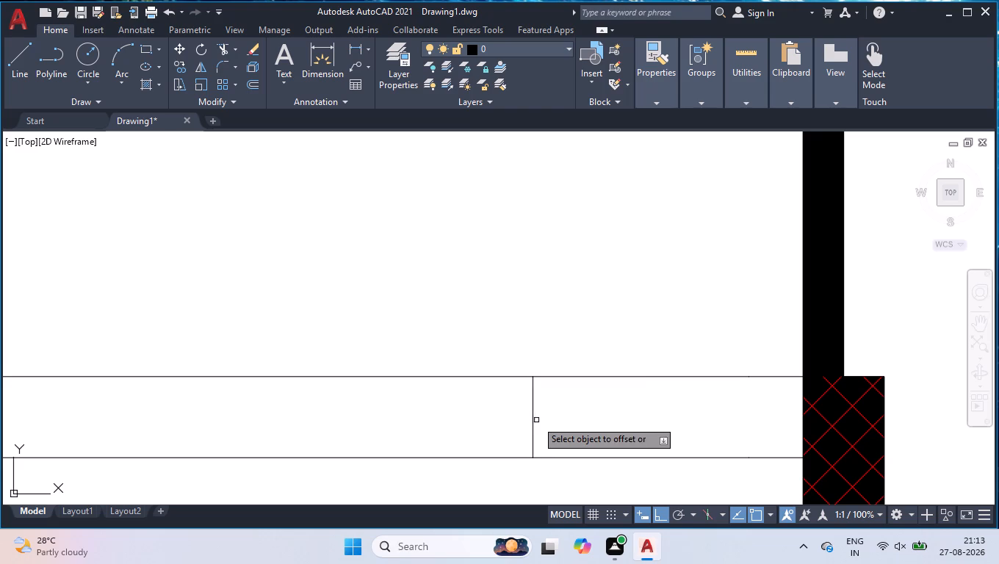
pyautogui.click(533, 419)
pyautogui.click(670, 439)
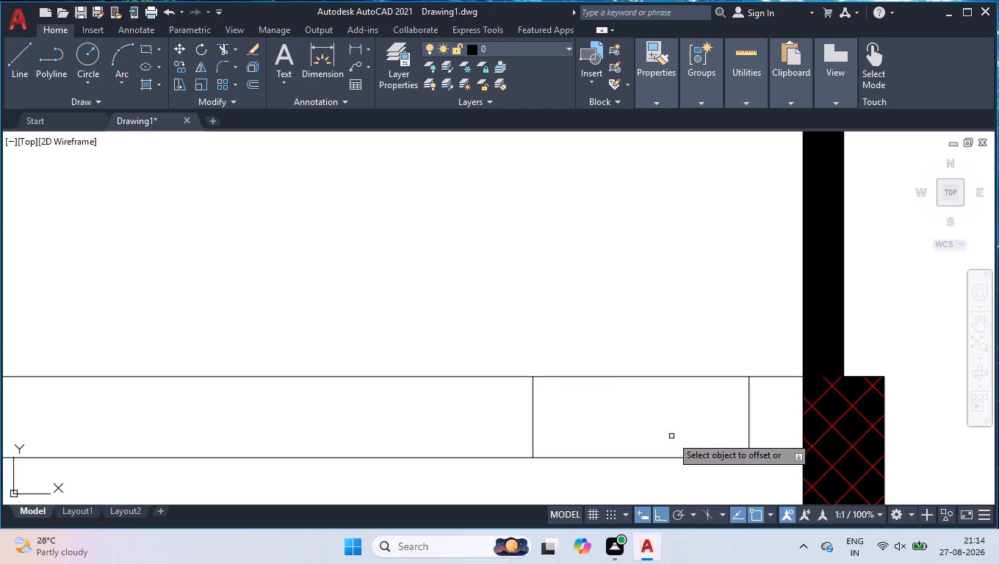
pyautogui.press('Return')
# Draw a horizontal centre line between the east window's two jambs in the central room's south wall.
pyautogui.scroll(-2, 669, 402)
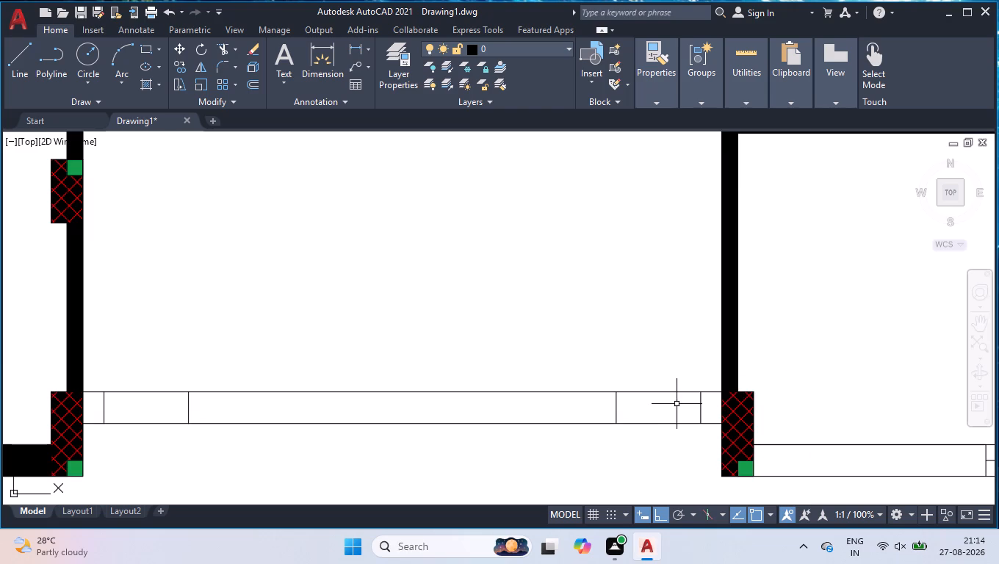
pyautogui.press('l')
pyautogui.press('Return')
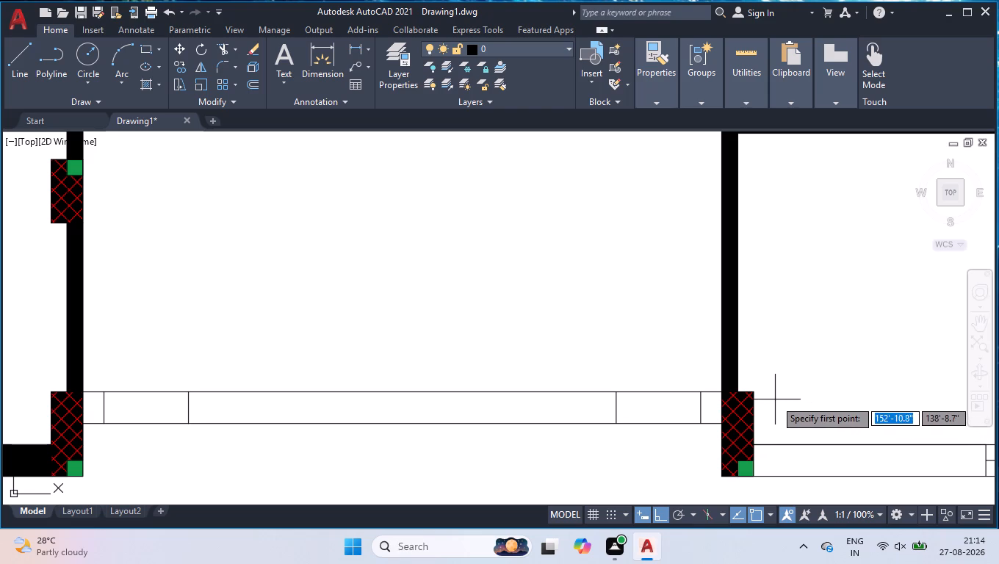
pyautogui.click(700, 412)
pyautogui.click(614, 405)
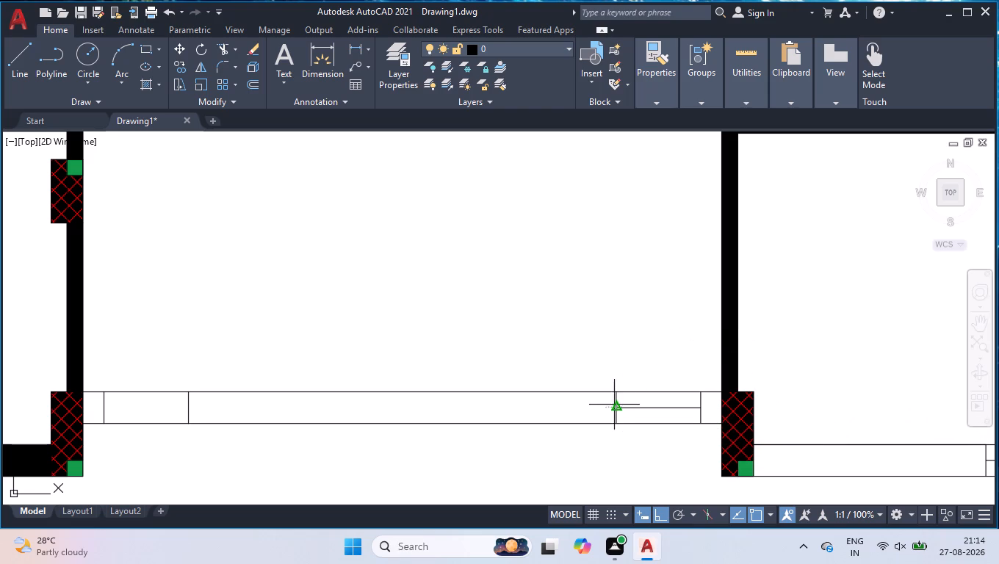
pyautogui.press('space')
# Draw a horizontal centre line between the west window's two jambs in the central room's south wall.
pyautogui.press('space')
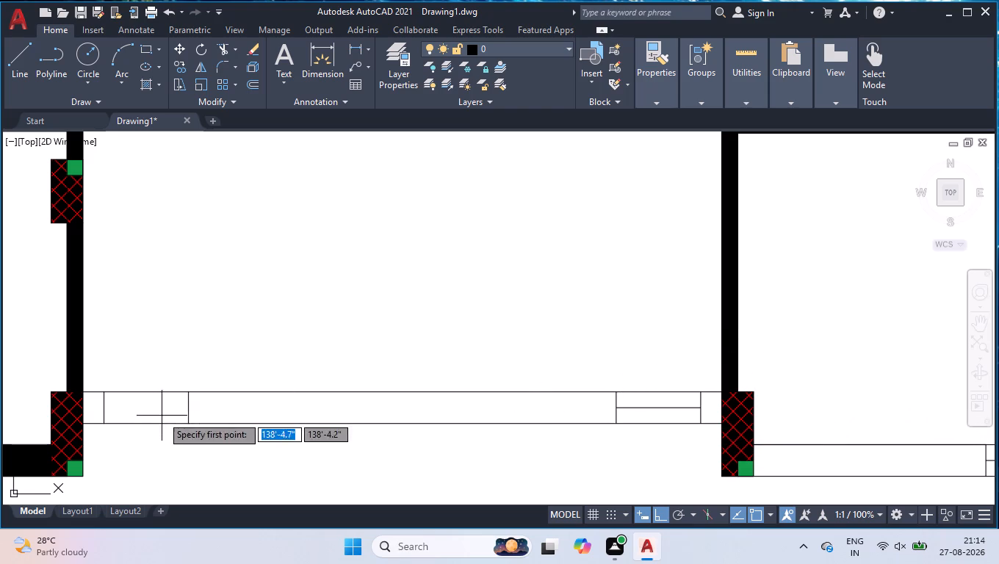
pyautogui.scroll(1, 98, 404)
pyautogui.moveTo(104, 412); pyautogui.dragTo(115, 411)
pyautogui.click(239, 411)
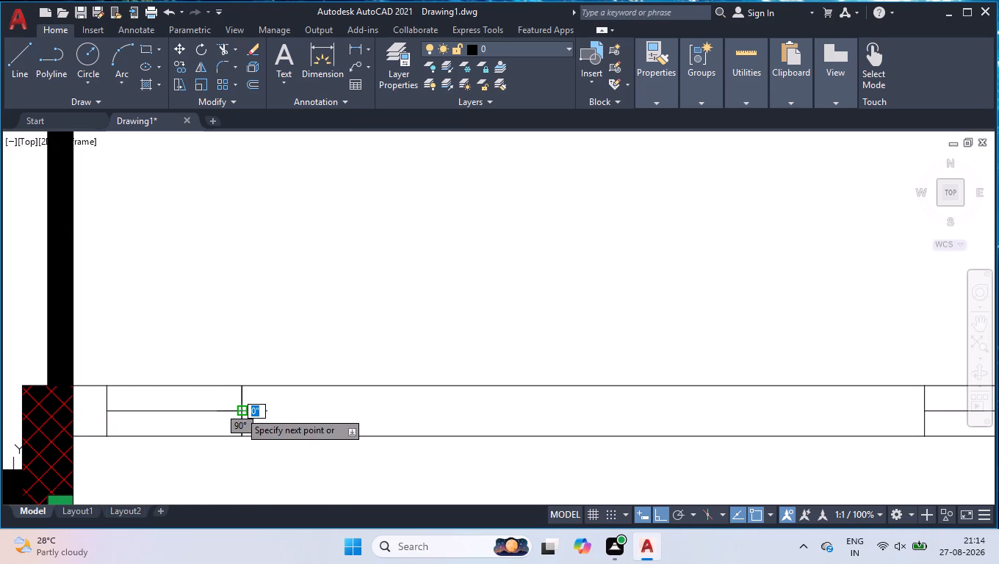
pyautogui.press('space')
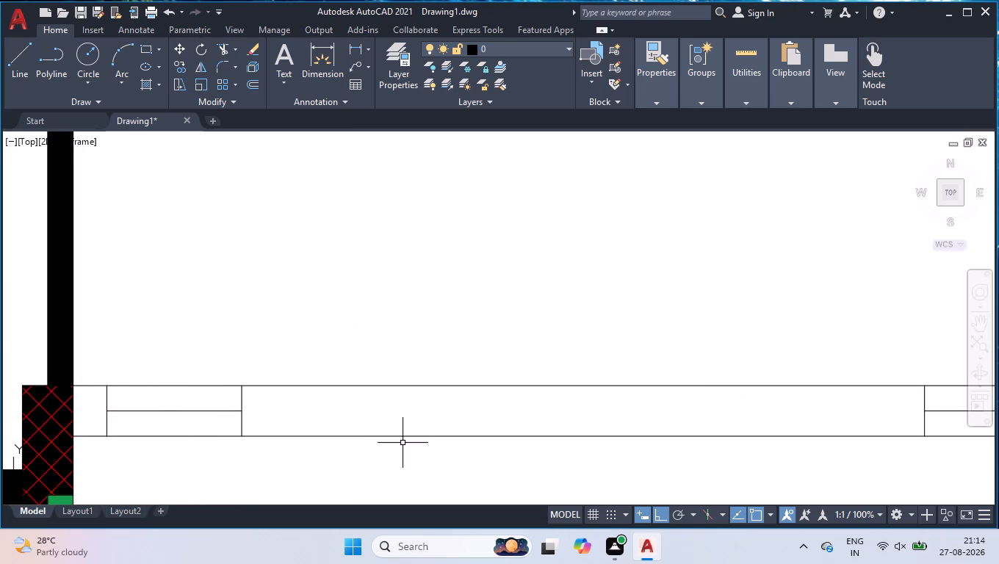
# Fill the central room's south wall between its two windows and at both end stubs with solid hatch in colour 0,0,0.
pyautogui.scroll(-4, 403, 444)
pyautogui.scroll(1, 447, 430)
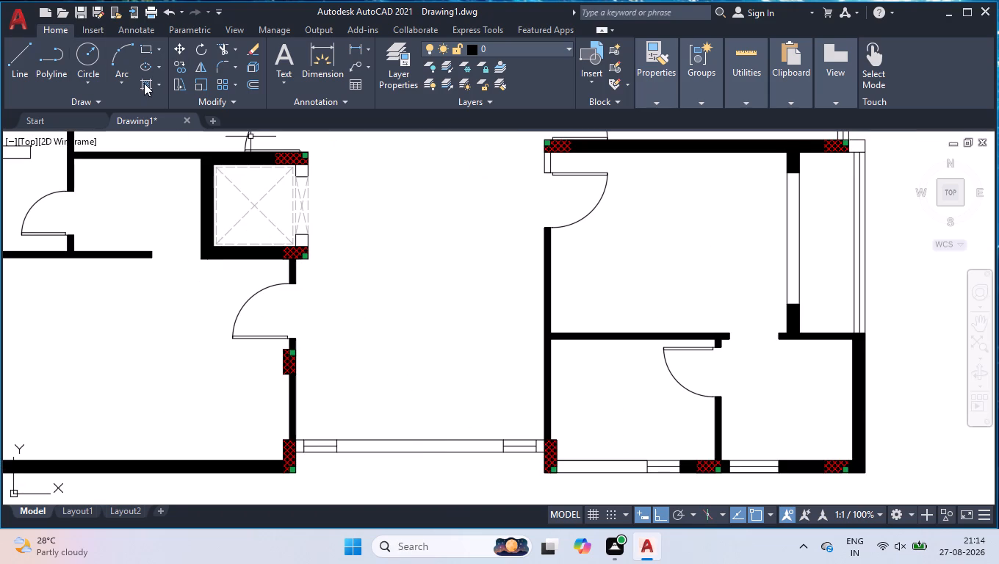
pyautogui.click(143, 82)
pyautogui.click(419, 447)
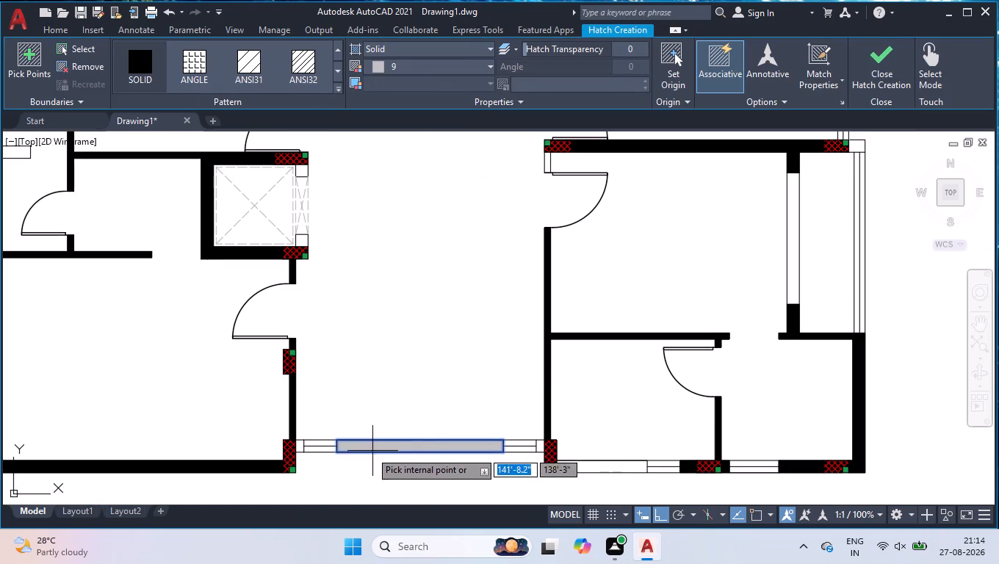
pyautogui.click(383, 65)
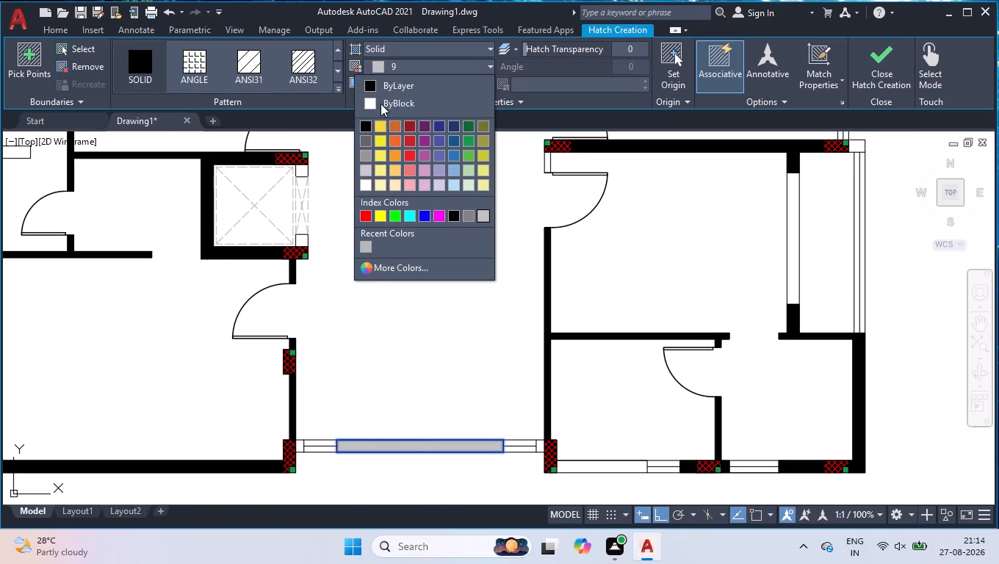
pyautogui.click(365, 126)
pyautogui.scroll(4, 293, 452)
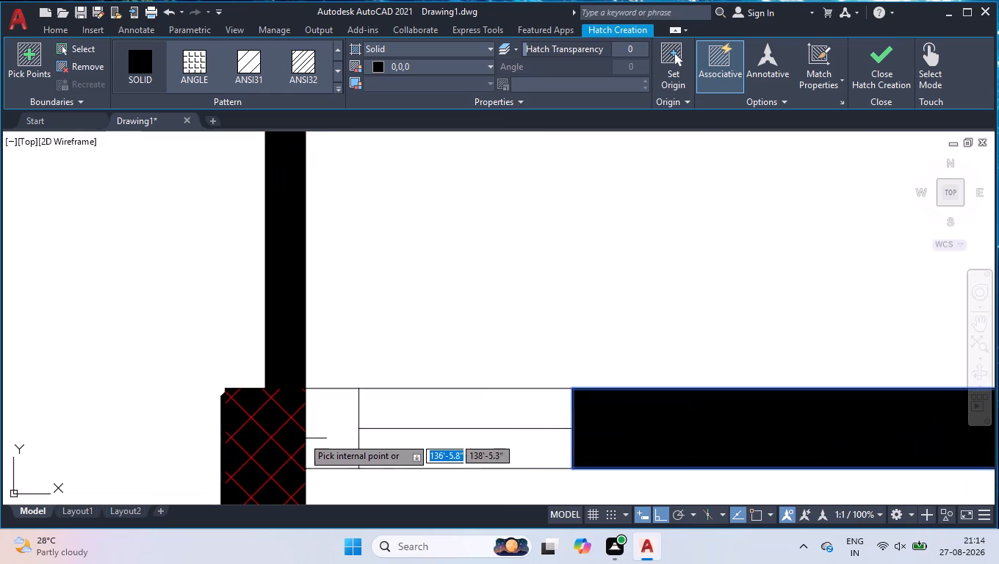
pyautogui.click(327, 435)
pyautogui.scroll(-4, 437, 299)
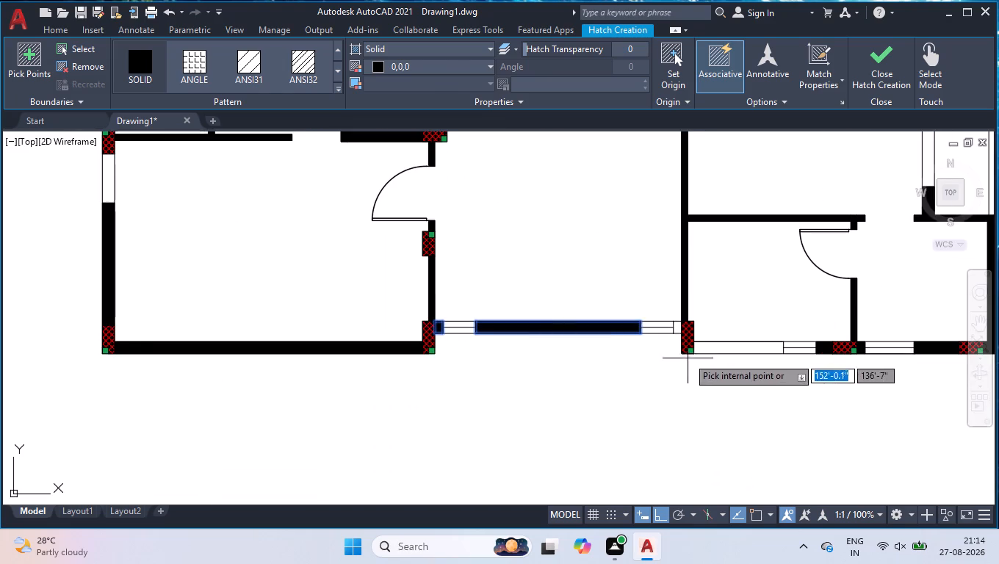
pyautogui.scroll(3, 686, 328)
pyautogui.click(667, 339)
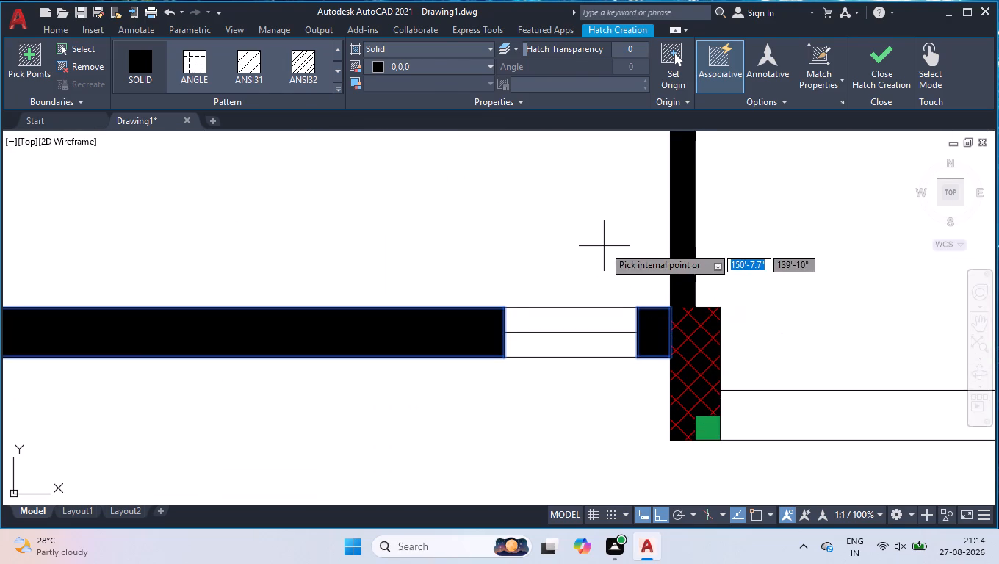
pyautogui.press('Return')
# Trim away the solid black fill from the southwest room's south wall between its two corner columns.
pyautogui.scroll(-4, 694, 219)
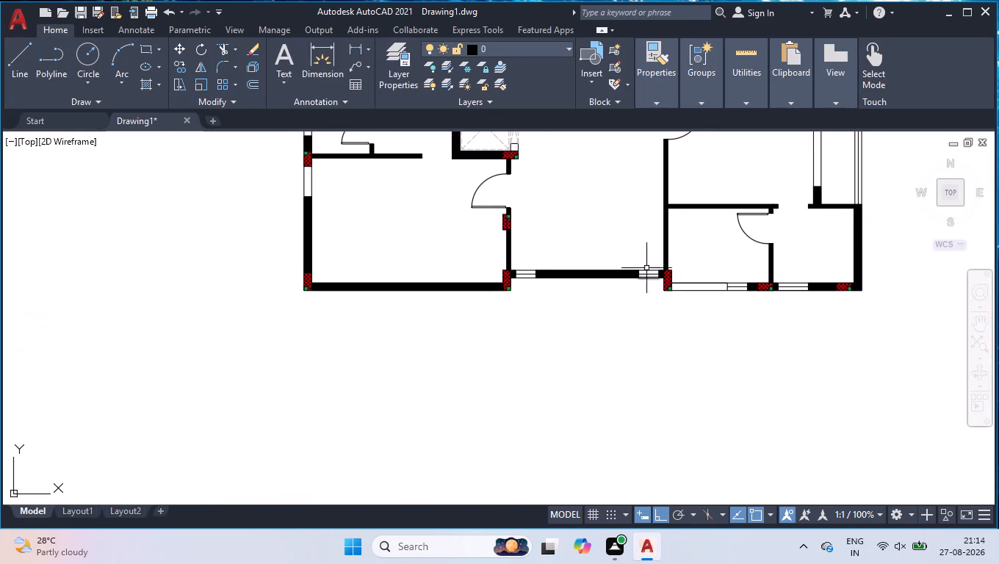
pyautogui.scroll(2, 644, 256)
pyautogui.scroll(-1, 484, 272)
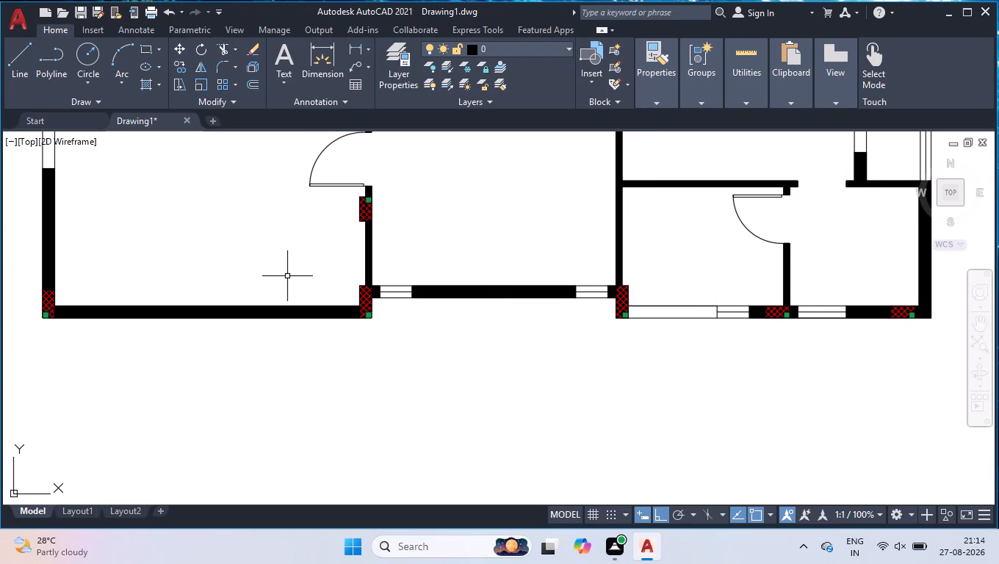
pyautogui.write('TR')
pyautogui.press('Return')
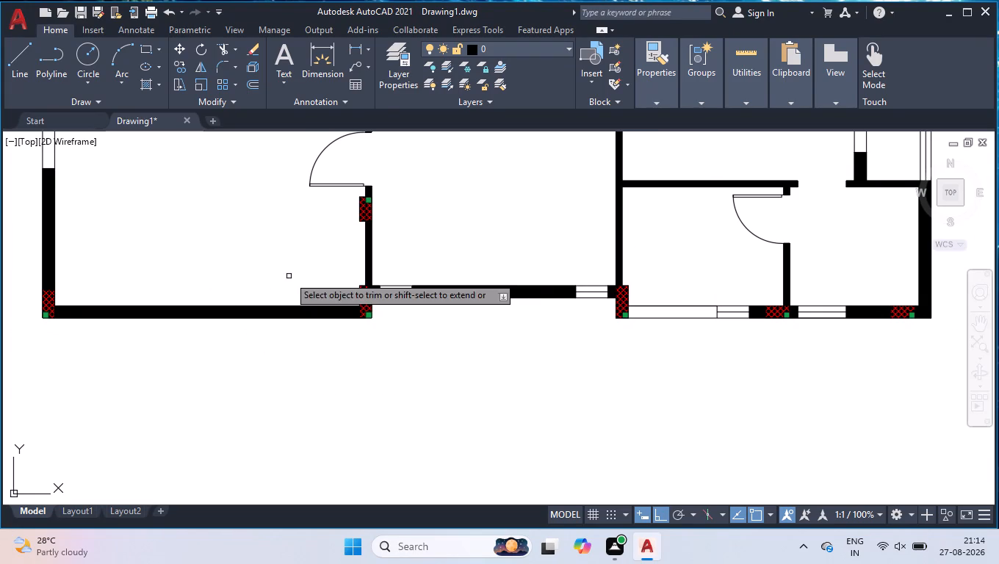
pyautogui.click(273, 315)
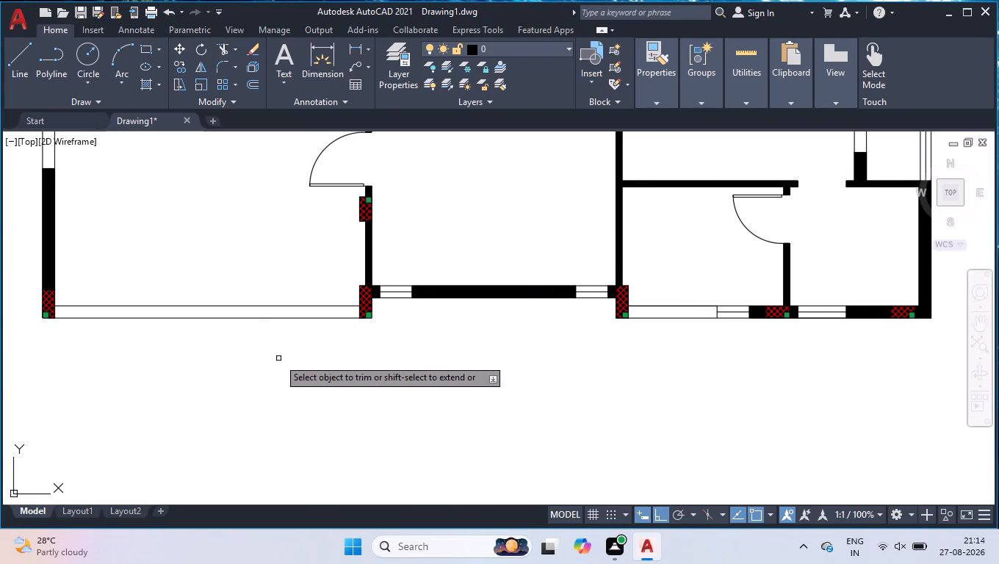
pyautogui.press('Return')
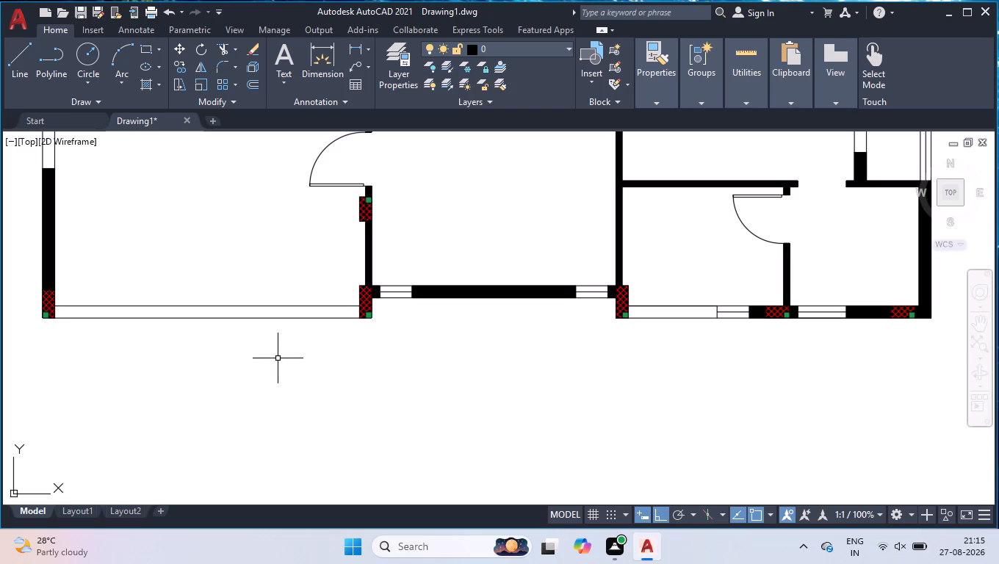
# Draw a jamb line across the southwest room's south wall at the east column's west face and move it 6" west.
pyautogui.scroll(3, 346, 303)
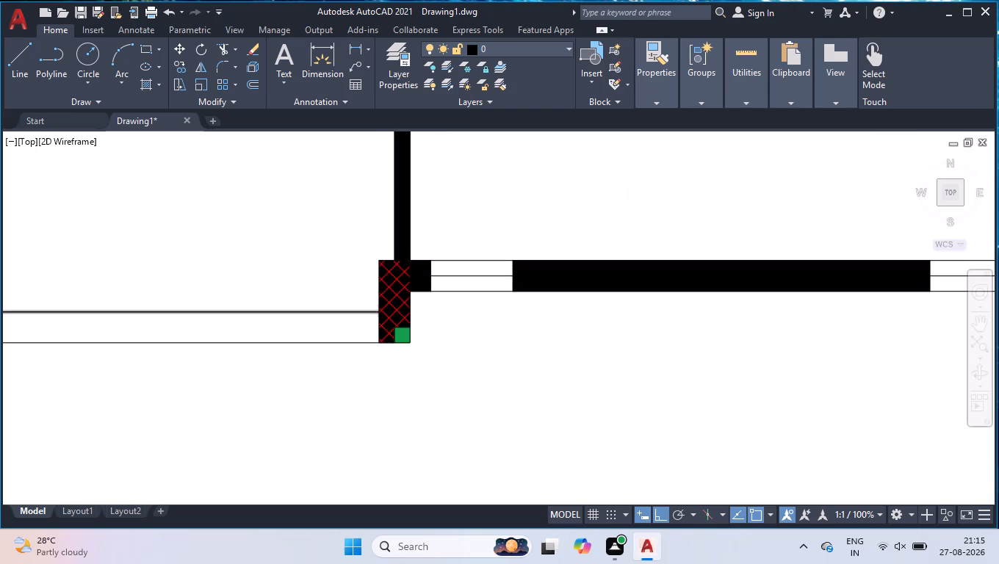
pyautogui.scroll(2, 352, 310)
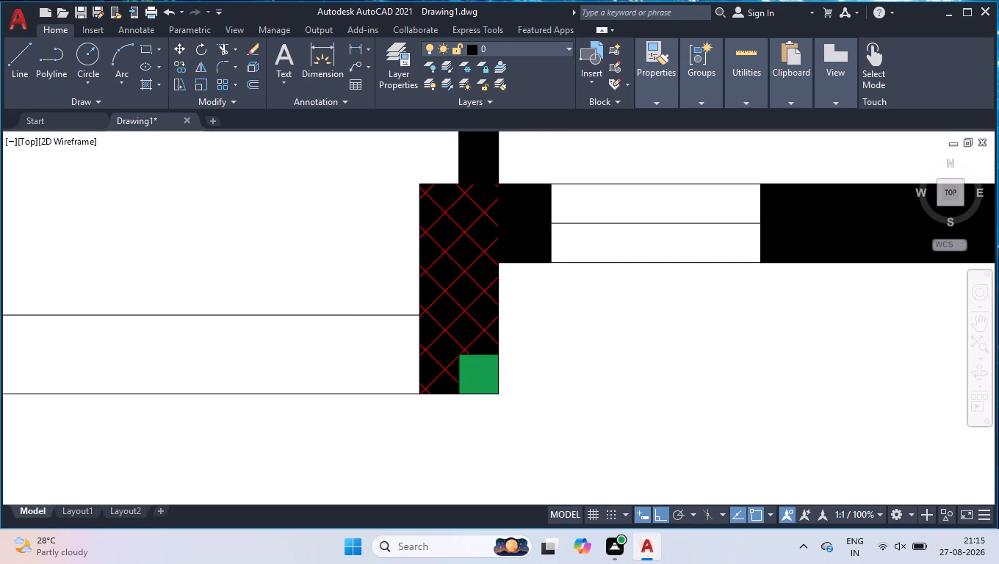
pyautogui.press('l')
pyautogui.press('Return')
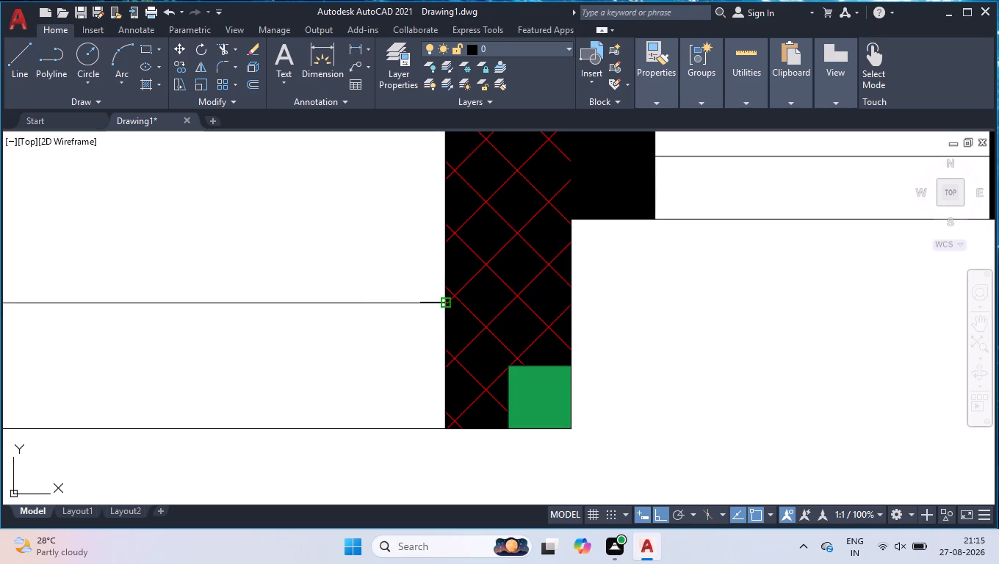
pyautogui.click(444, 299)
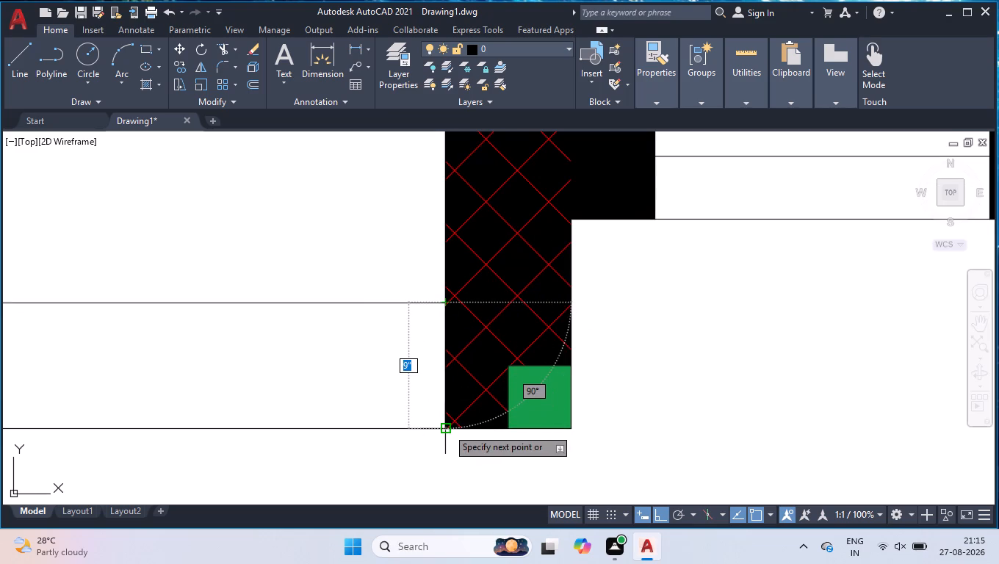
pyautogui.click(447, 427)
pyautogui.press('space')
pyautogui.click(446, 375)
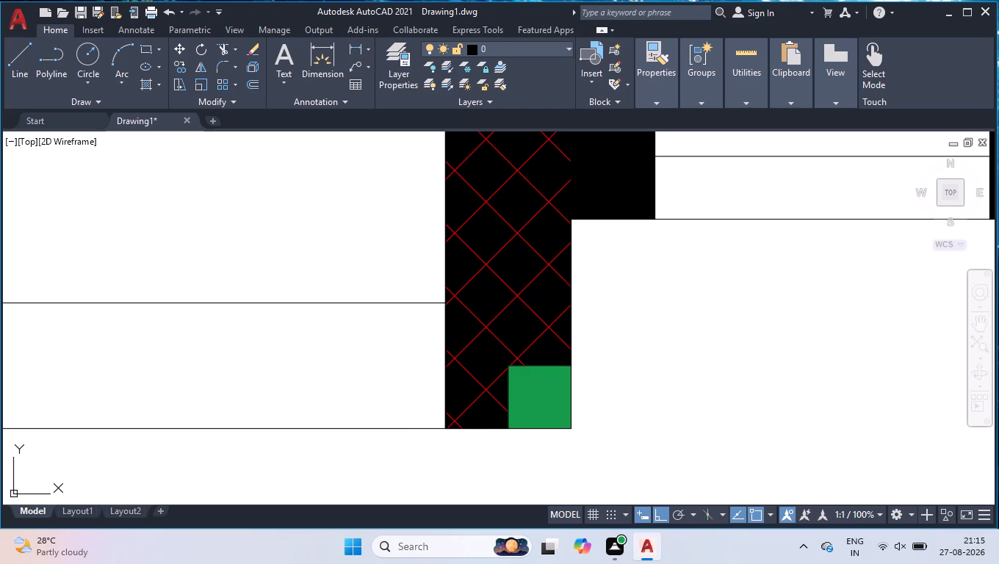
pyautogui.click(445, 368)
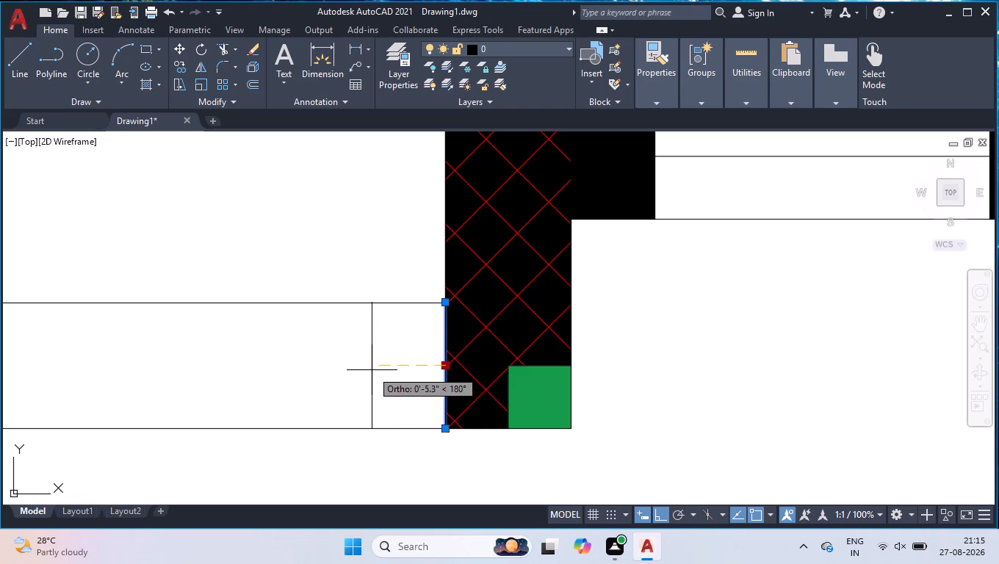
pyautogui.press('6')
pyautogui.press('Return')
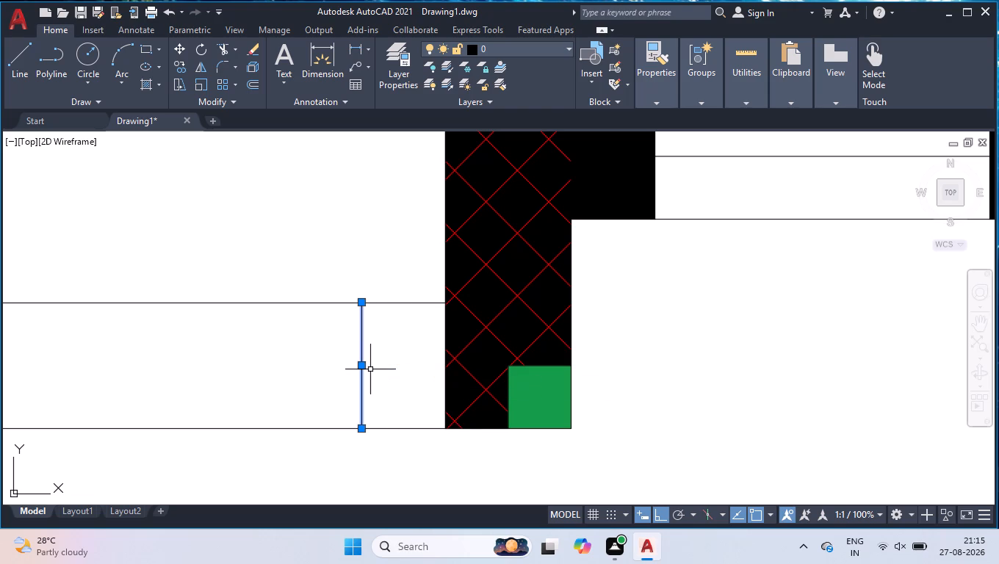
# Offset the jamb line in the southwest room's south wall 6' west to mark the window opening.
pyautogui.scroll(-3, 391, 360)
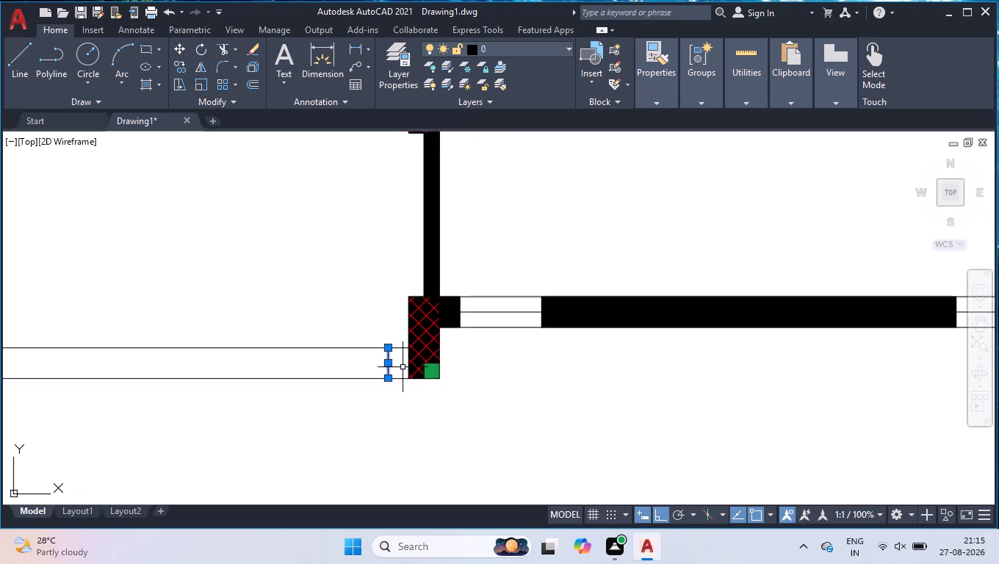
pyautogui.scroll(-2, 404, 367)
pyautogui.scroll(2, 121, 358)
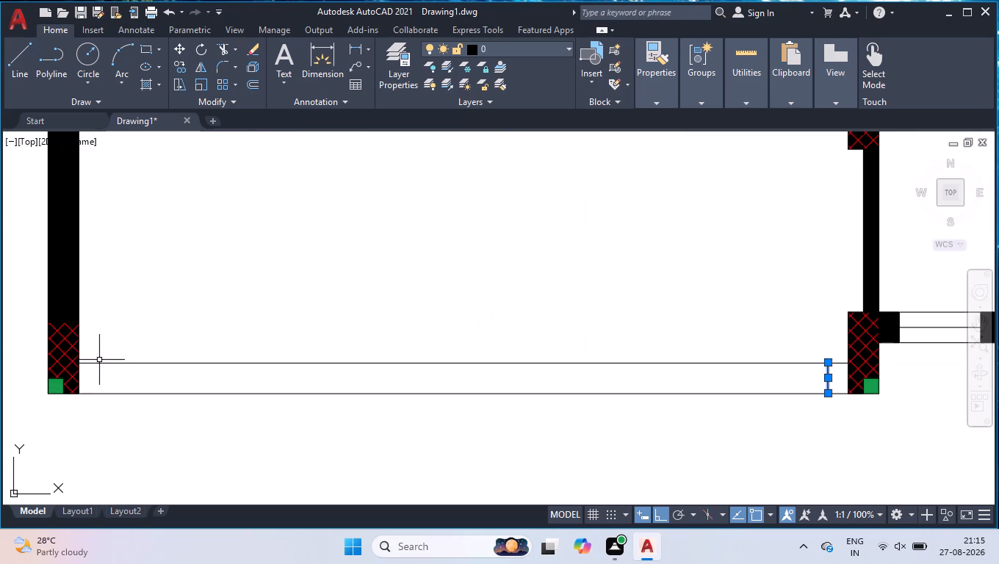
pyautogui.write('OFF')
pyautogui.press('Return')
pyautogui.write("6'")
pyautogui.press('Return')
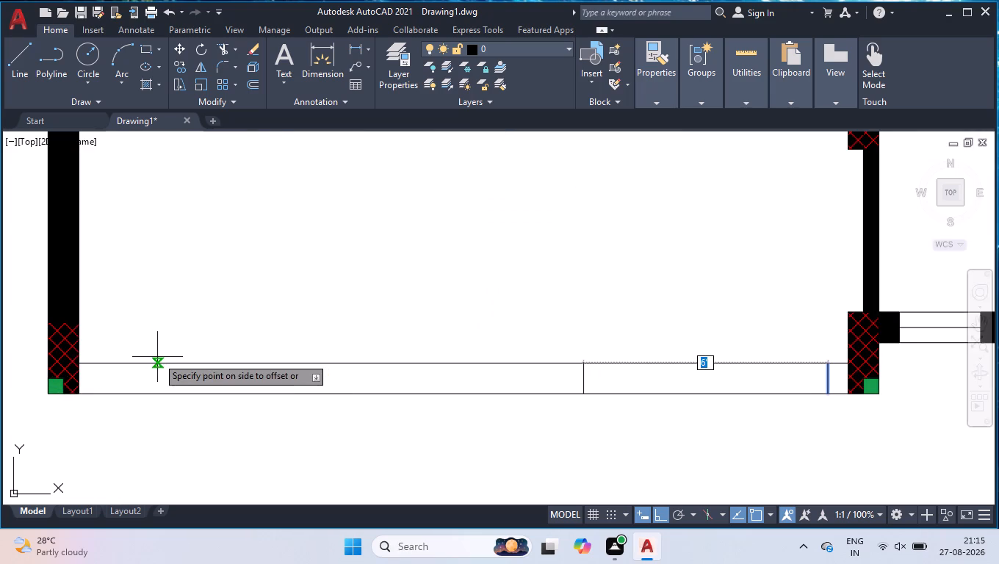
pyautogui.click(313, 382)
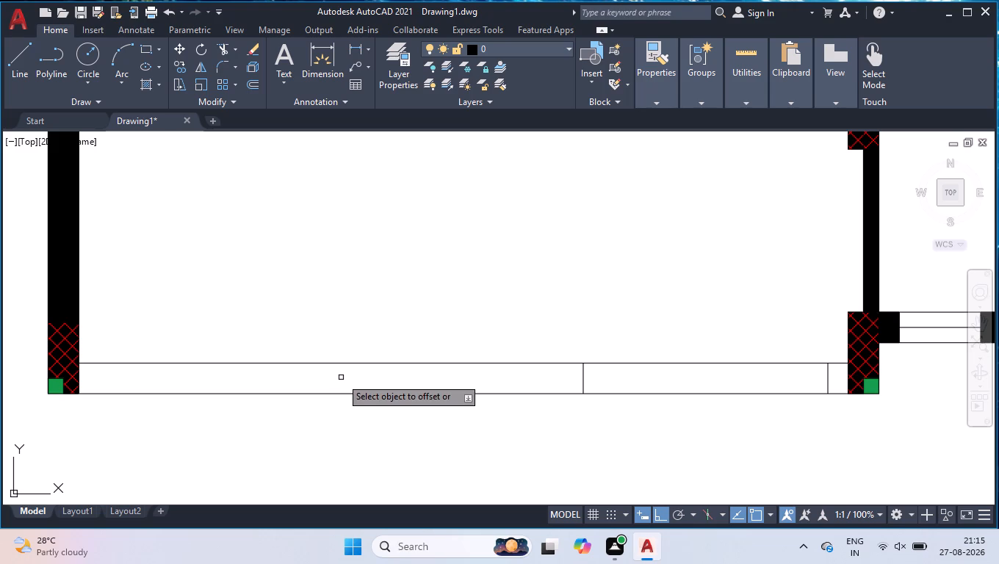
pyautogui.press('Return')
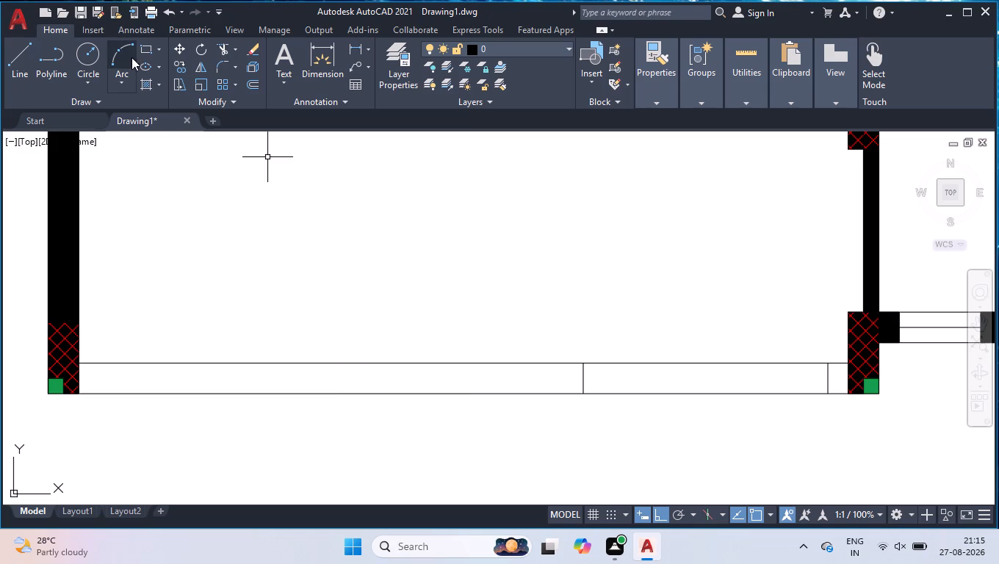
# Fill the southwest room's south wall on both sides of the 6' window opening with solid black hatch.
pyautogui.click(145, 81)
pyautogui.click(274, 381)
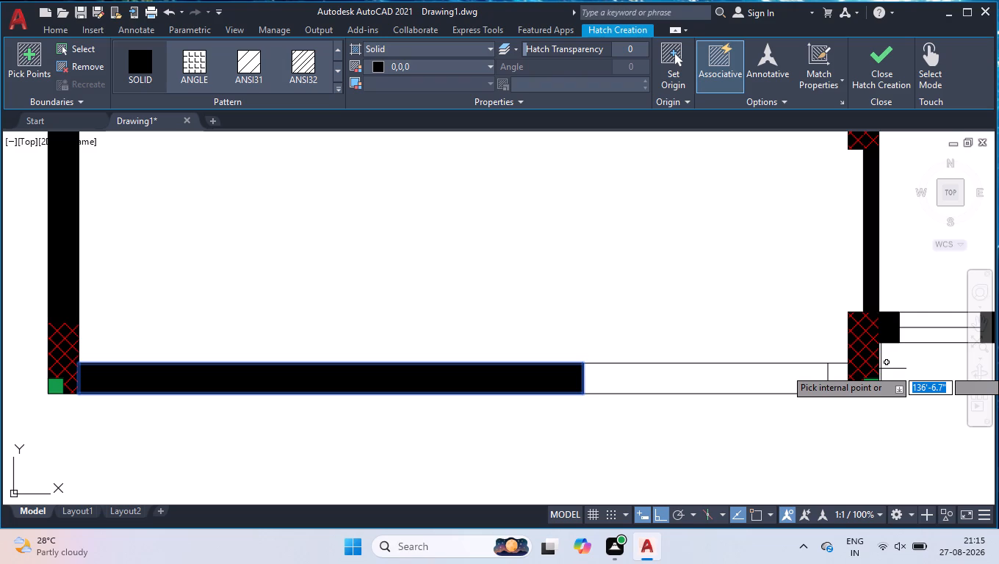
pyautogui.scroll(4, 873, 377)
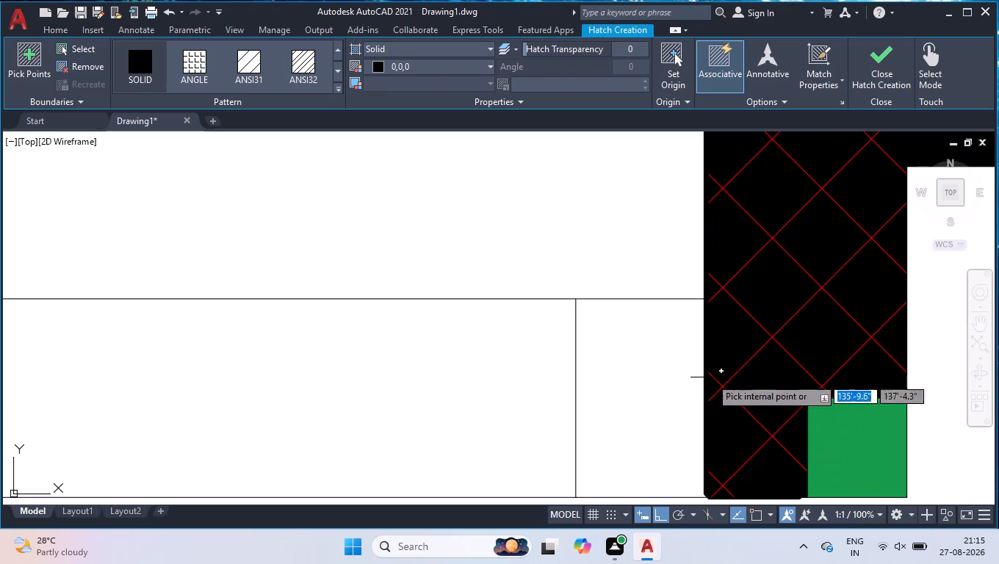
pyautogui.click(657, 377)
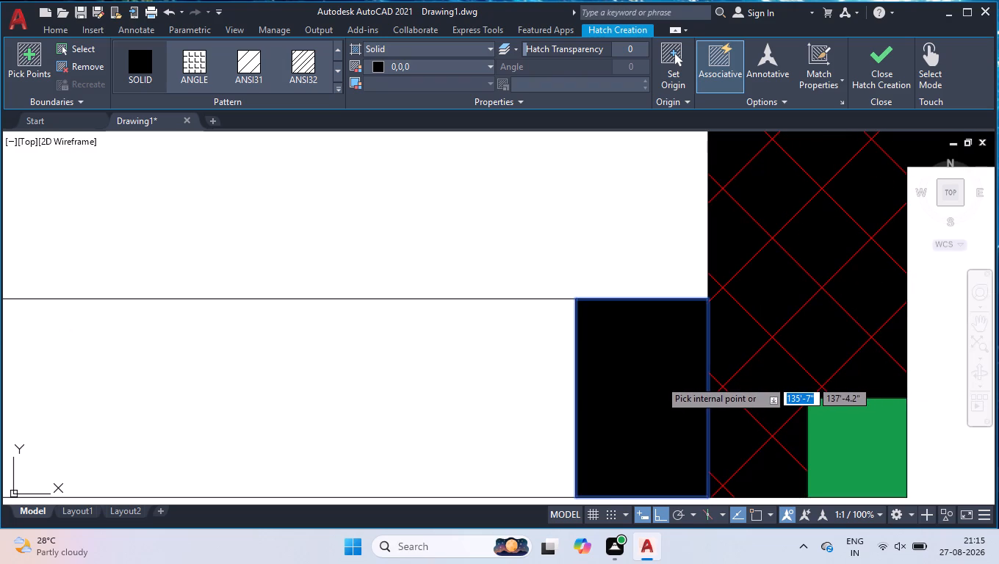
pyautogui.scroll(-3, 617, 289)
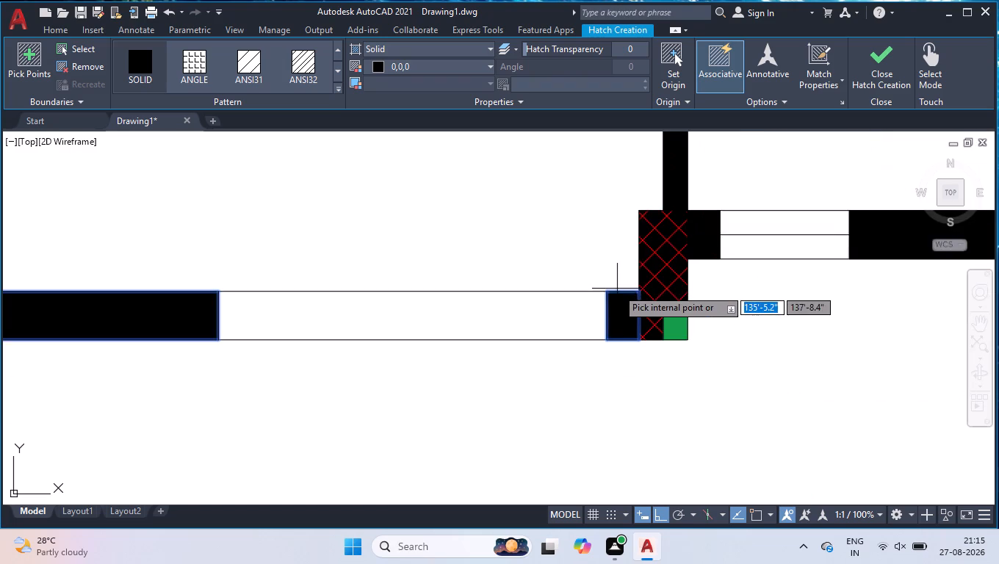
pyautogui.scroll(-3, 620, 294)
pyautogui.scroll(-1, 629, 354)
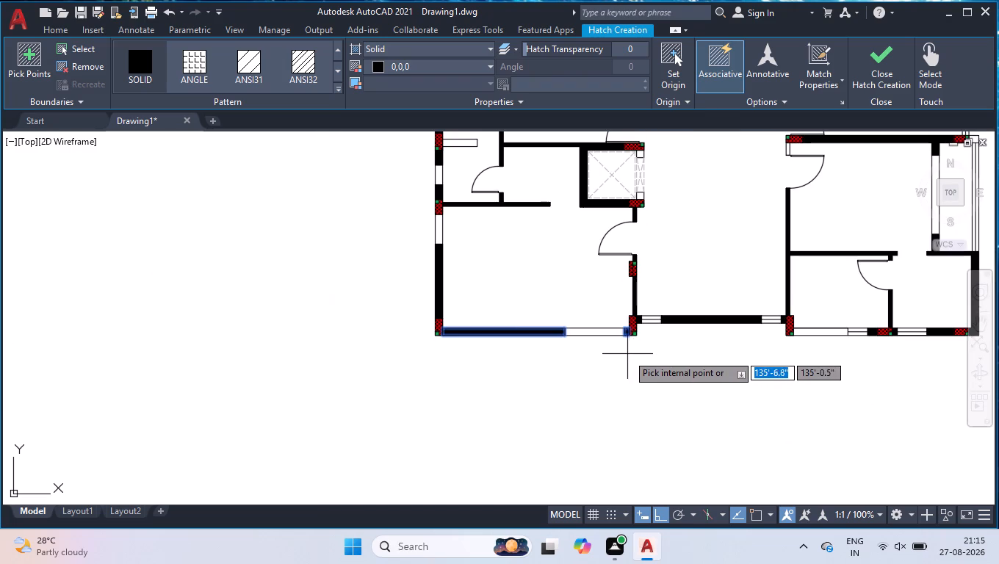
pyautogui.press('Return')
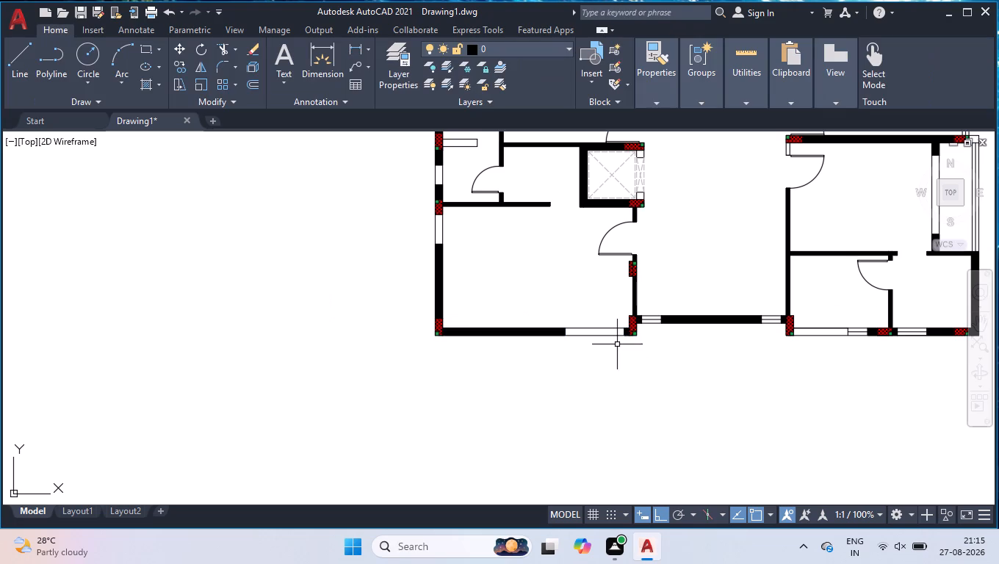
# Draw a horizontal centre line between the two jambs of the window in the southwest room's south wall.
pyautogui.scroll(4, 618, 344)
pyautogui.press('l')
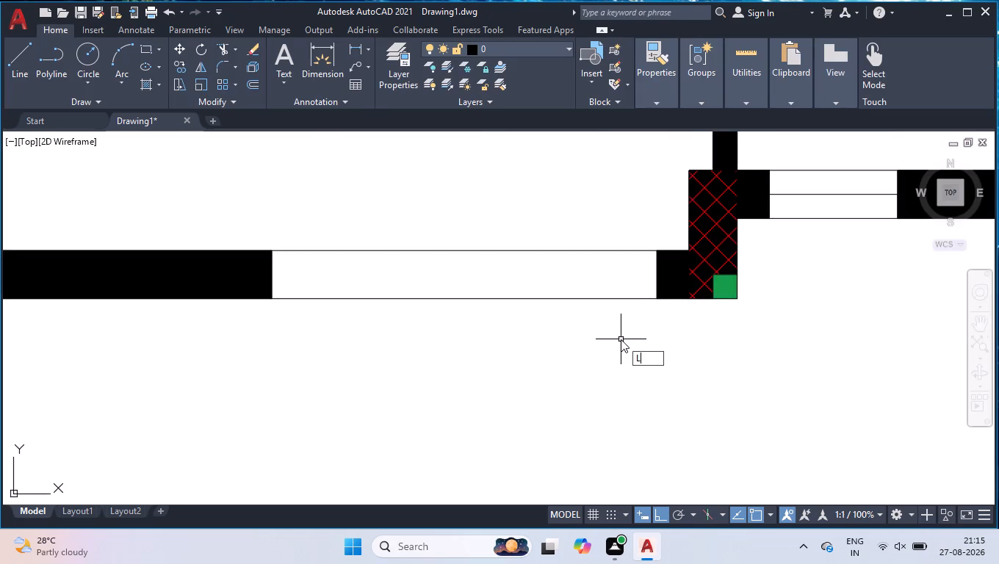
pyautogui.press('Return')
pyautogui.click(655, 274)
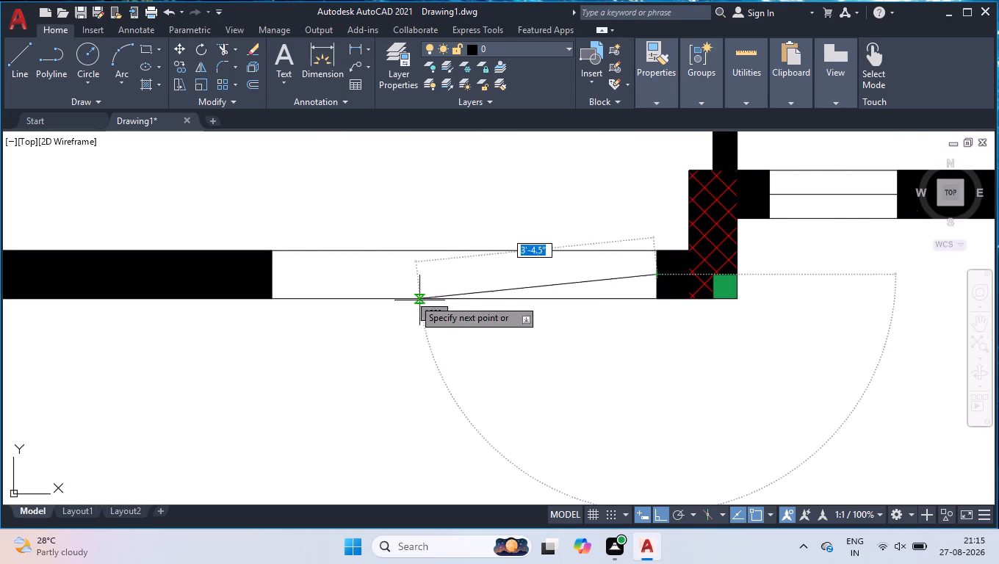
pyautogui.click(274, 278)
pyautogui.press('space')
# Draw a 3' vertical centre line through the southwest room's west wall window, from its south jamb to the column.
pyautogui.scroll(-4, 408, 299)
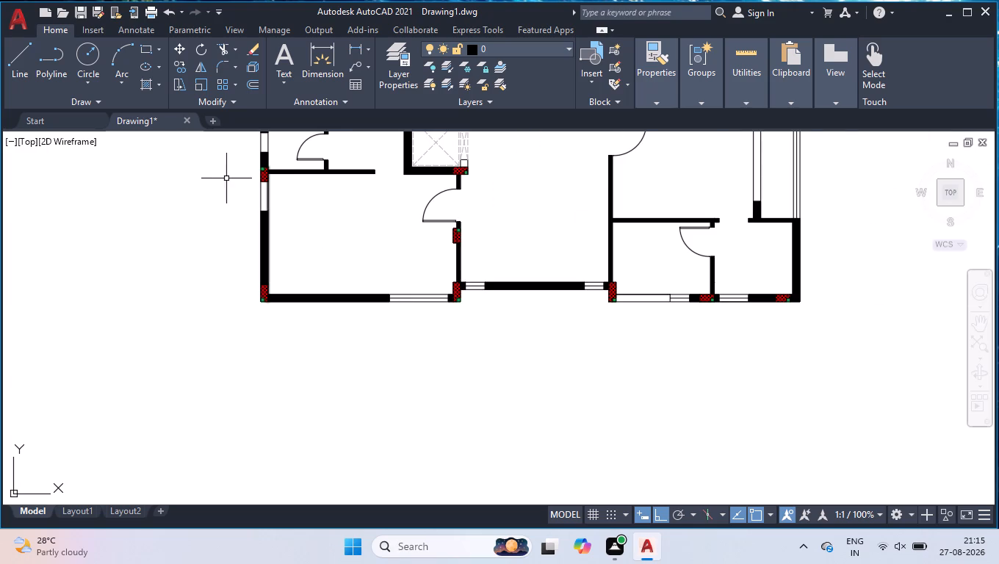
pyautogui.scroll(4, 223, 176)
pyautogui.press('space')
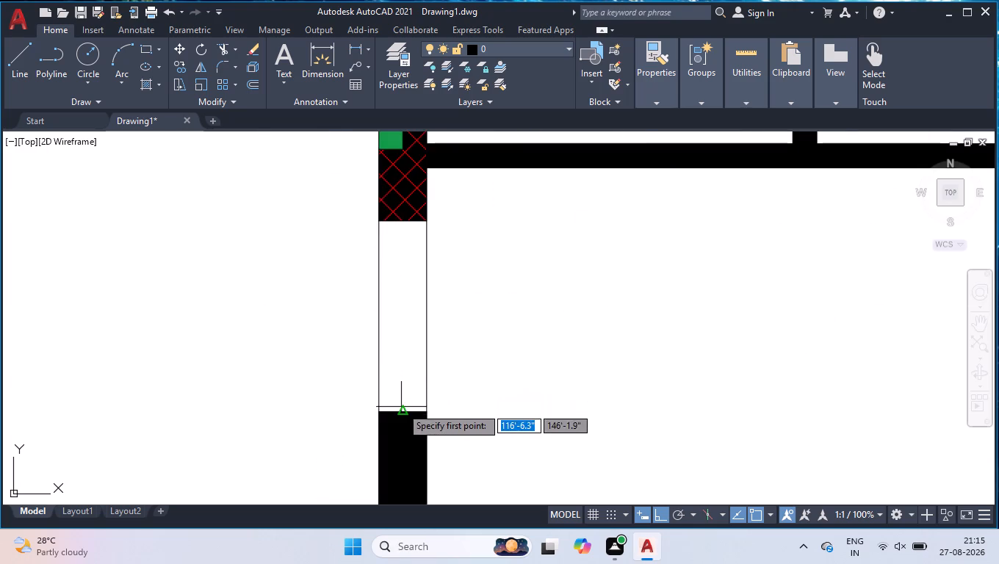
pyautogui.click(401, 410)
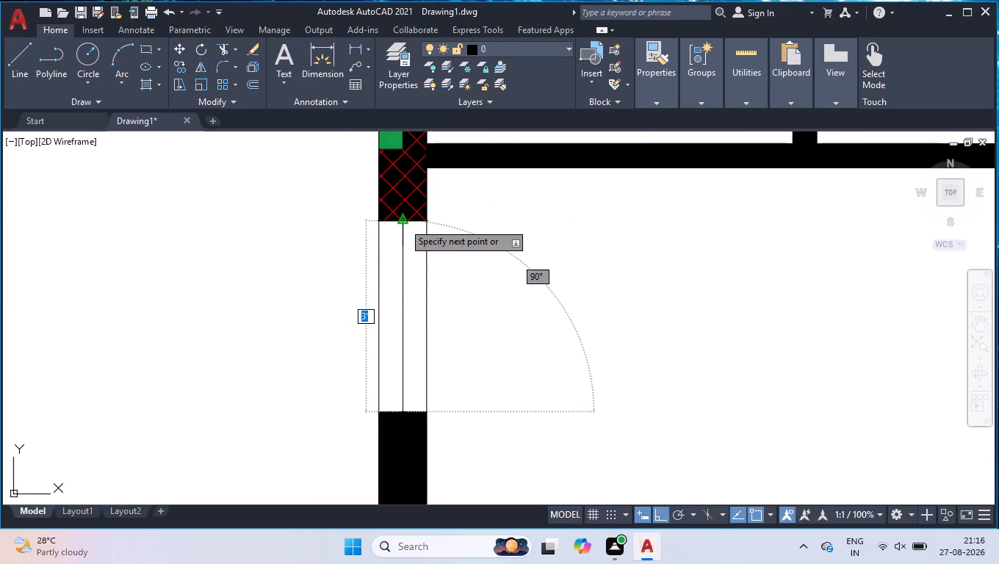
pyautogui.click(403, 223)
pyautogui.press('space')
# Draw a 2' vertical centre line between the jambs of the west wall window in the bathroom north of the southwest room.
pyautogui.scroll(-2, 458, 303)
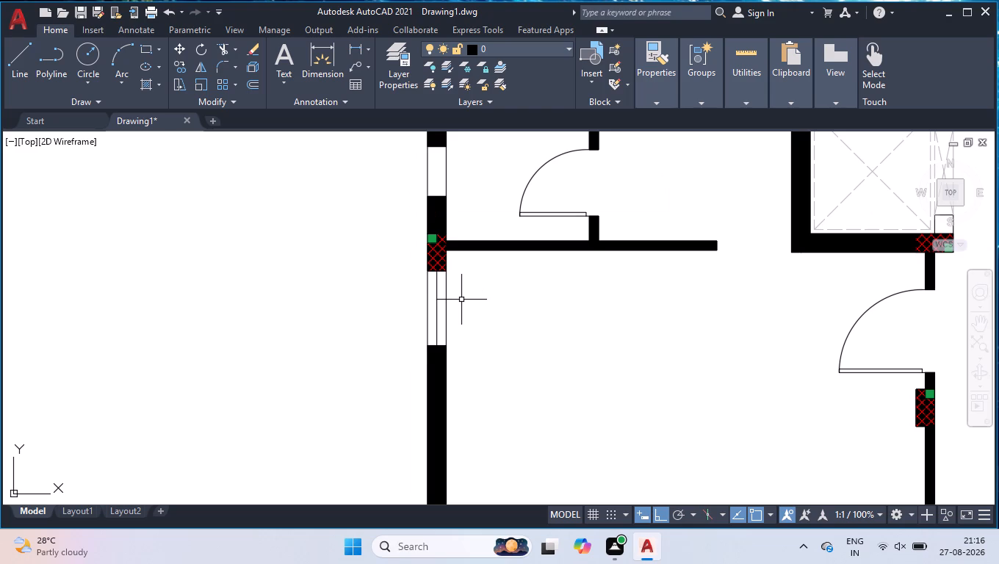
pyautogui.scroll(-2, 461, 300)
pyautogui.scroll(4, 452, 249)
pyautogui.press('space')
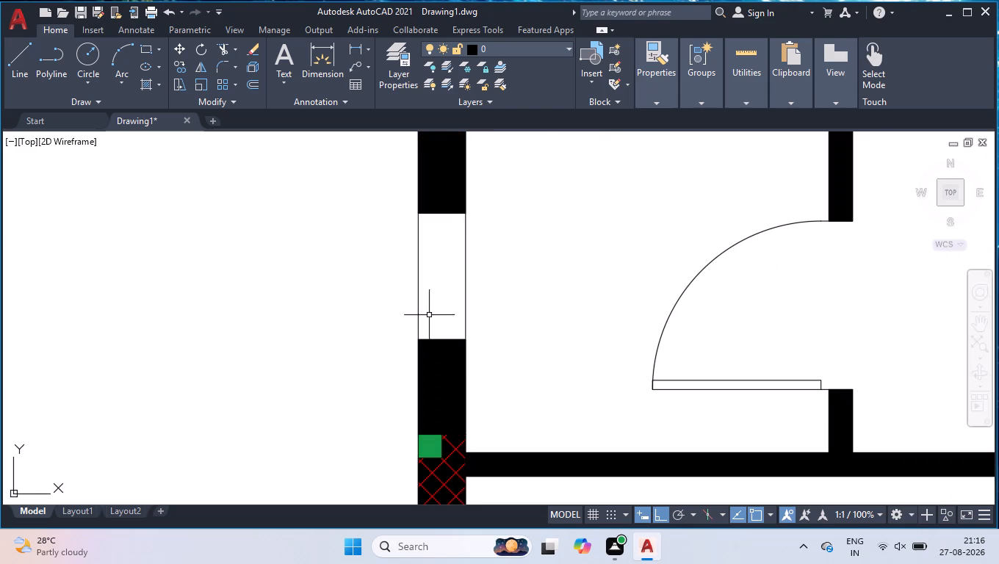
pyautogui.click(441, 335)
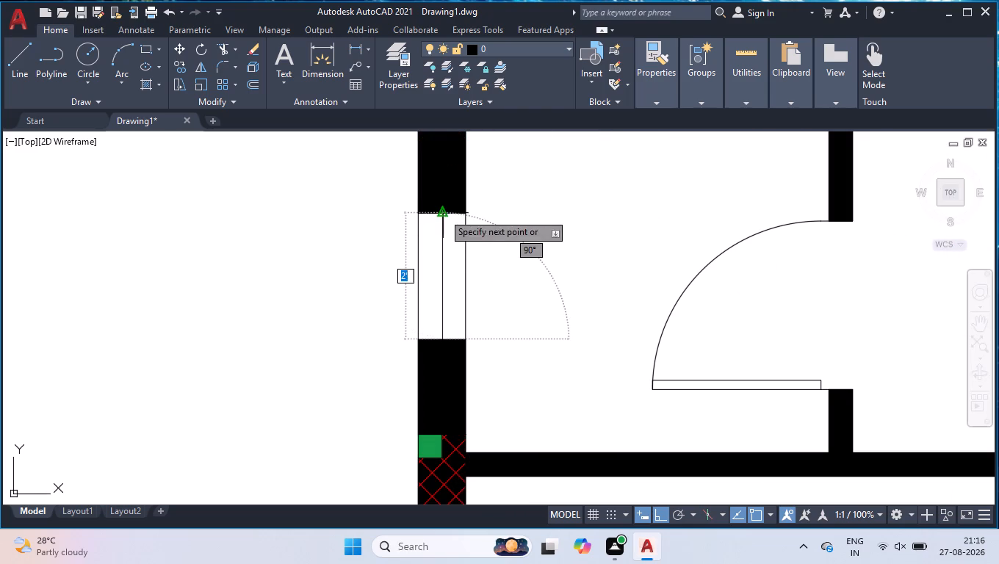
pyautogui.click(443, 213)
pyautogui.press('space')
# Draw a vertical centre line between the jambs of the west wall window in the northwest corner bathroom.
pyautogui.scroll(-1, 470, 290)
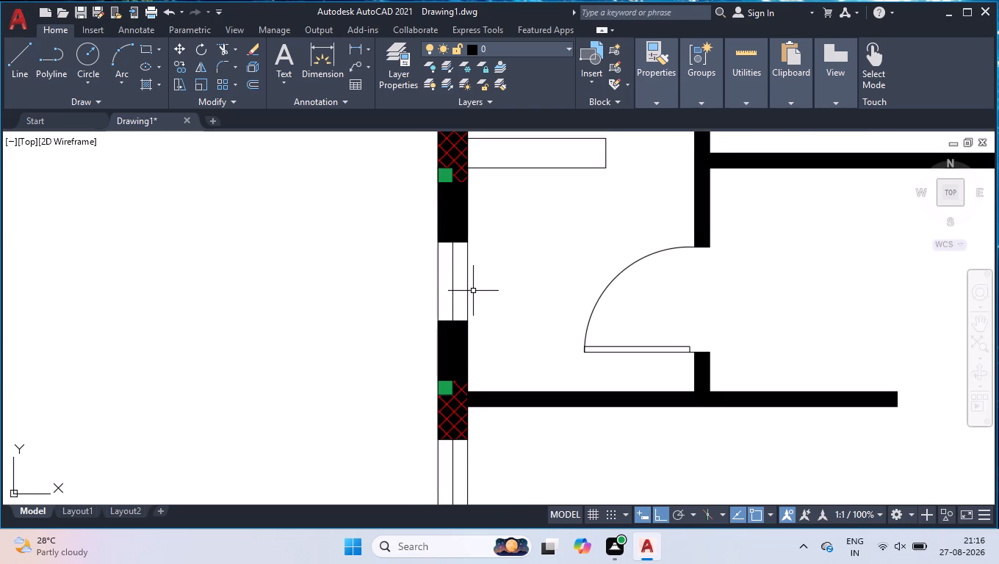
pyautogui.scroll(-5, 473, 291)
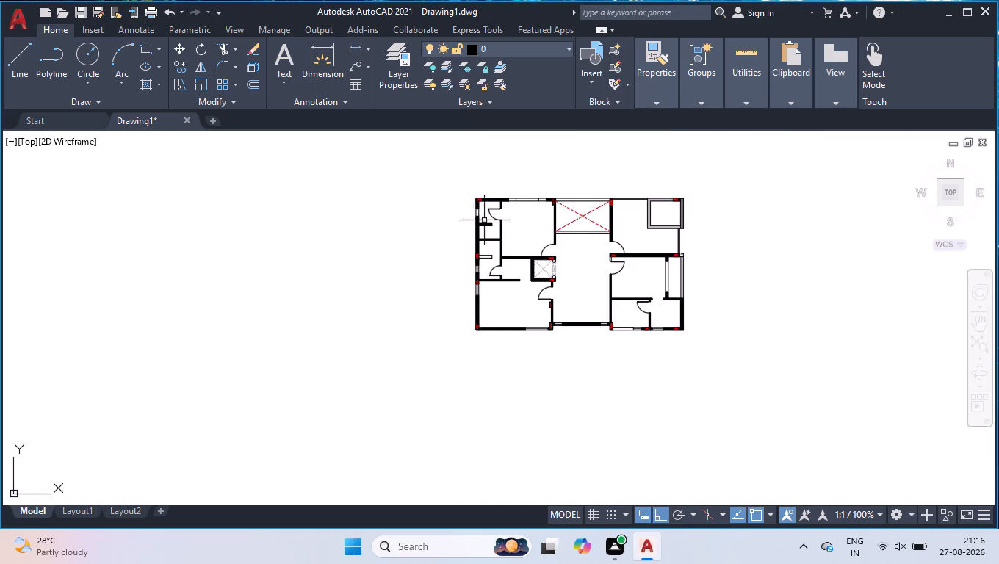
pyautogui.scroll(7, 483, 217)
pyautogui.press('space')
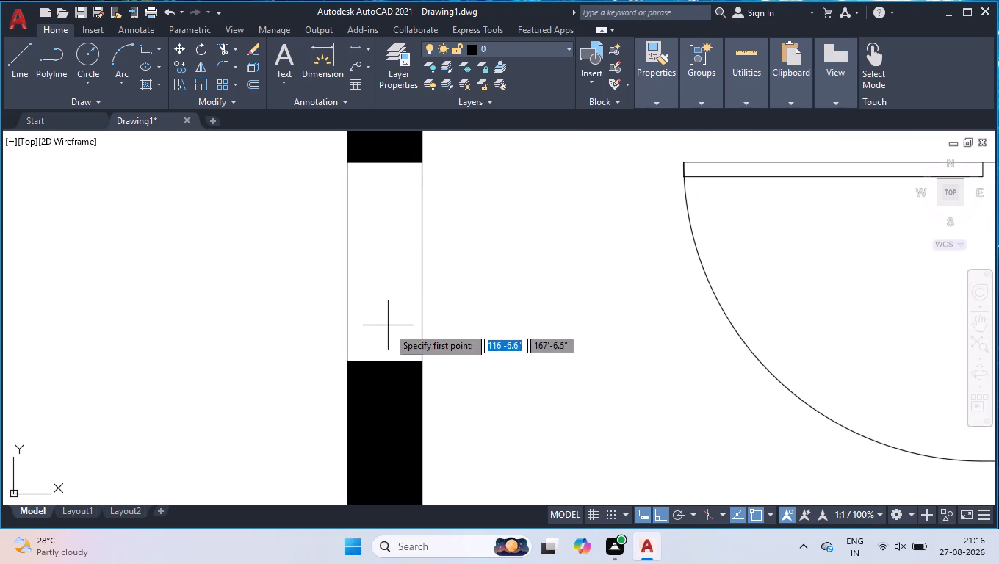
pyautogui.click(385, 360)
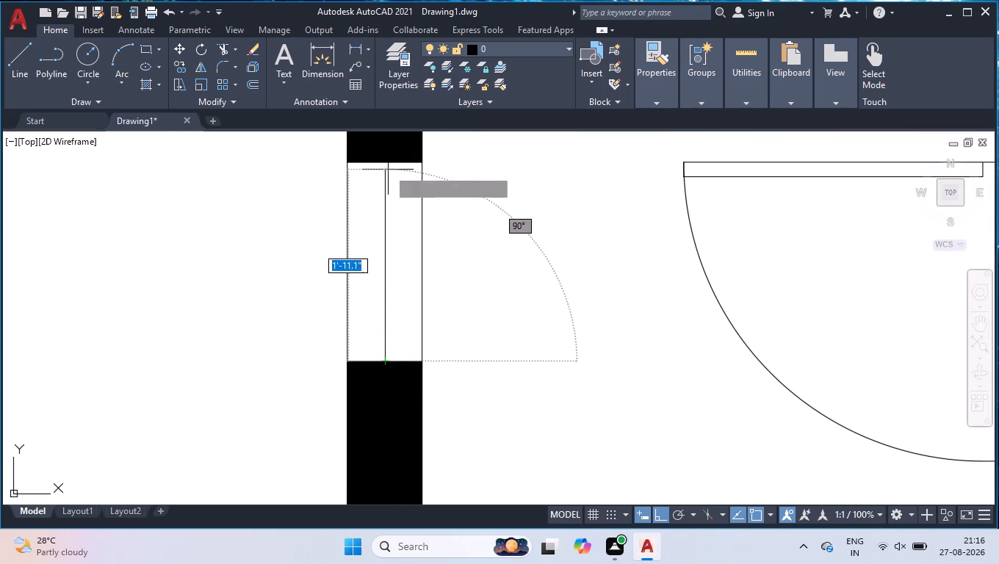
pyautogui.click(387, 165)
pyautogui.press('space')
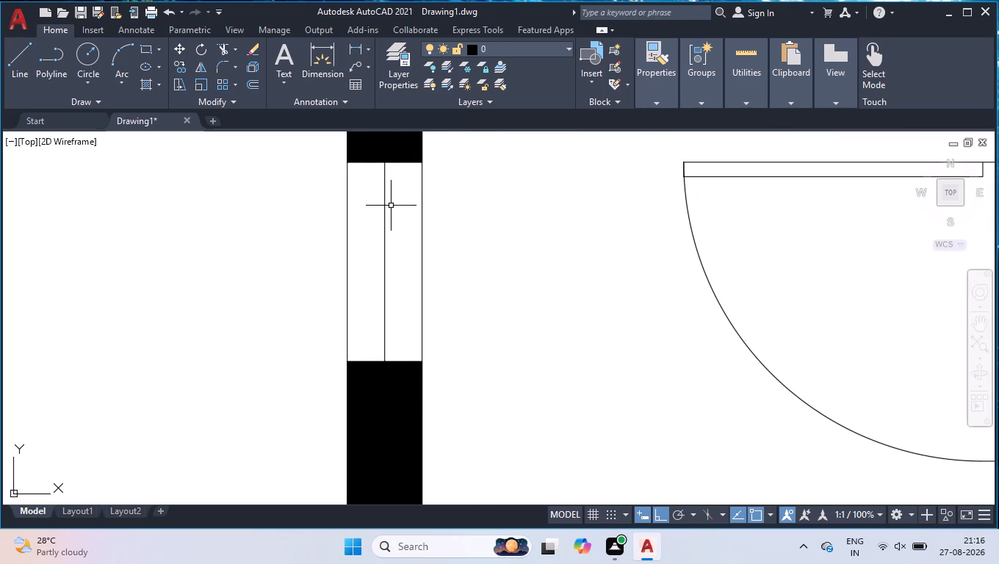
pyautogui.scroll(-3, 397, 243)
pyautogui.click(395, 239)
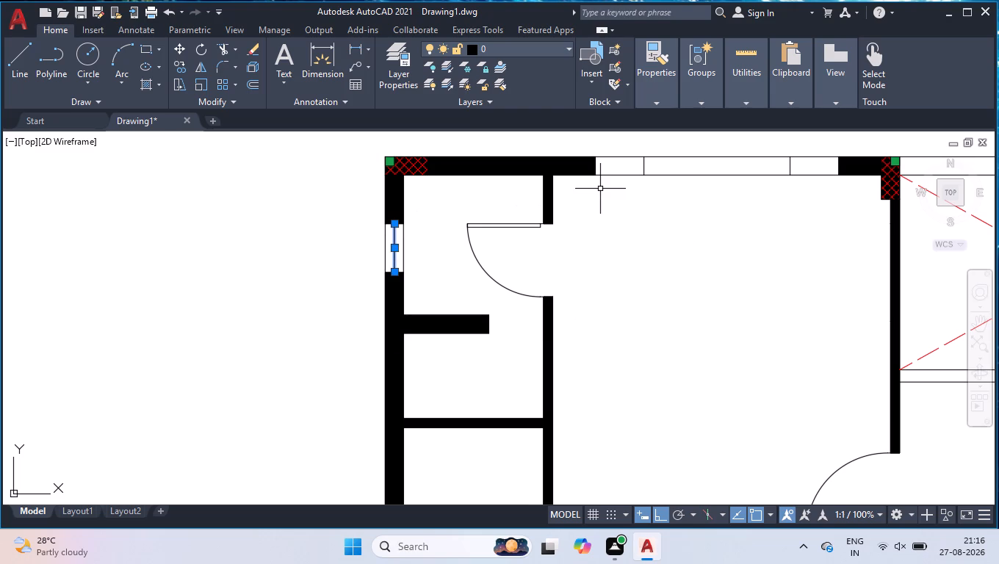
pyautogui.keyDown('shift'); pyautogui.click(419, 230); pyautogui.keyUp('shift')
pyautogui.keyDown('shift'); pyautogui.click(347, 259); pyautogui.keyUp('shift')
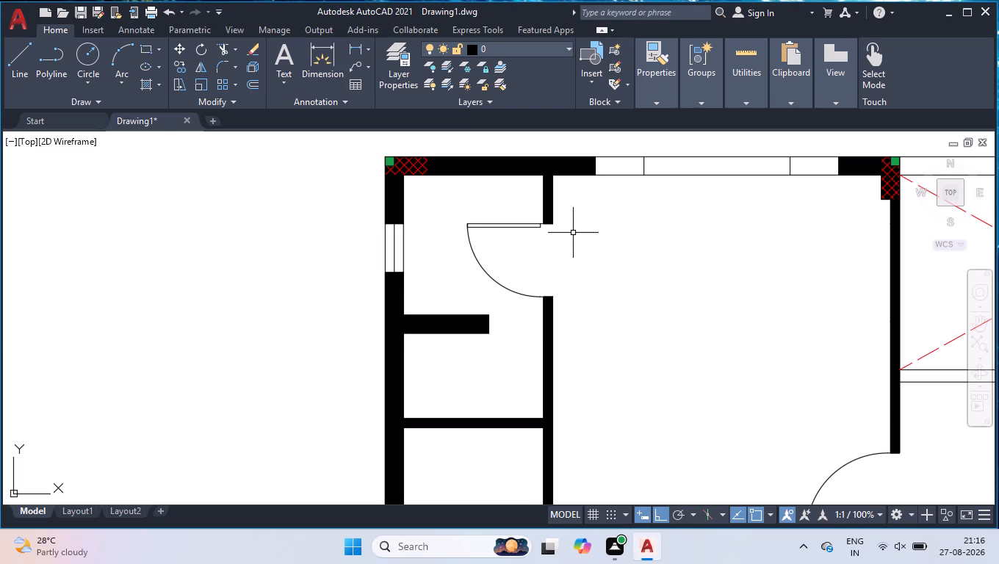
# Draw a horizontal centre line across the full width of the northwest room's north wall window.
pyautogui.scroll(-2, 574, 236)
pyautogui.scroll(3, 624, 203)
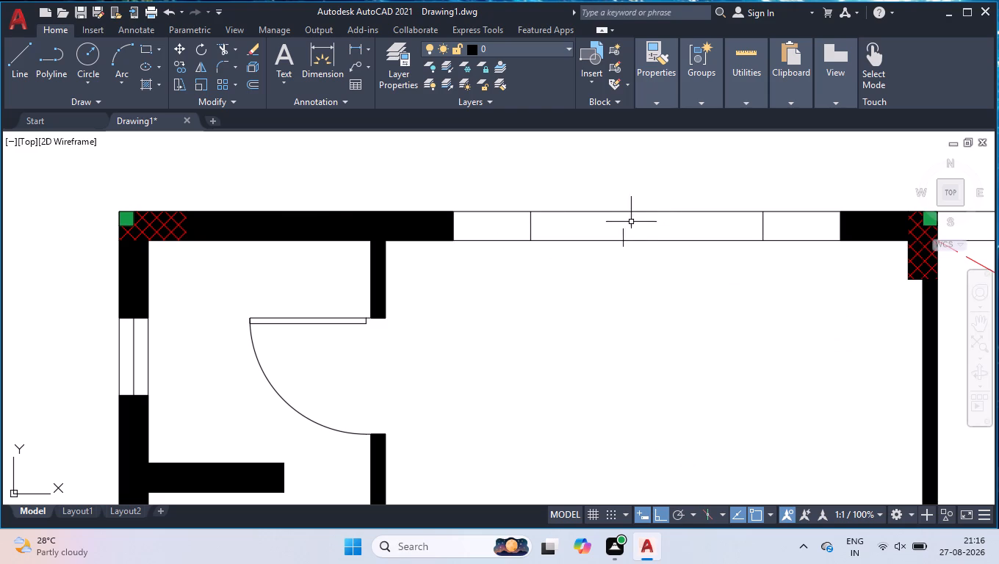
pyautogui.press('space')
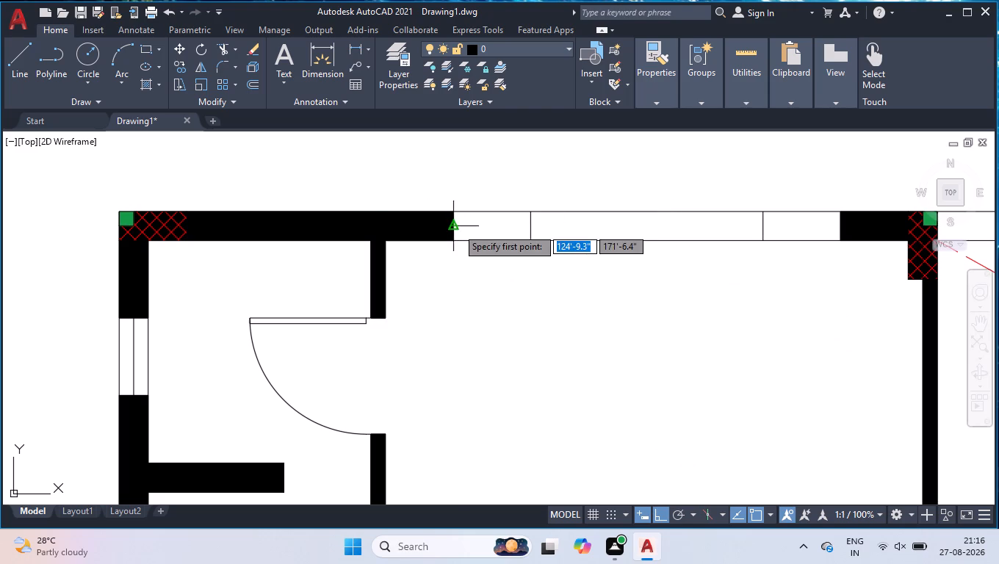
pyautogui.click(455, 227)
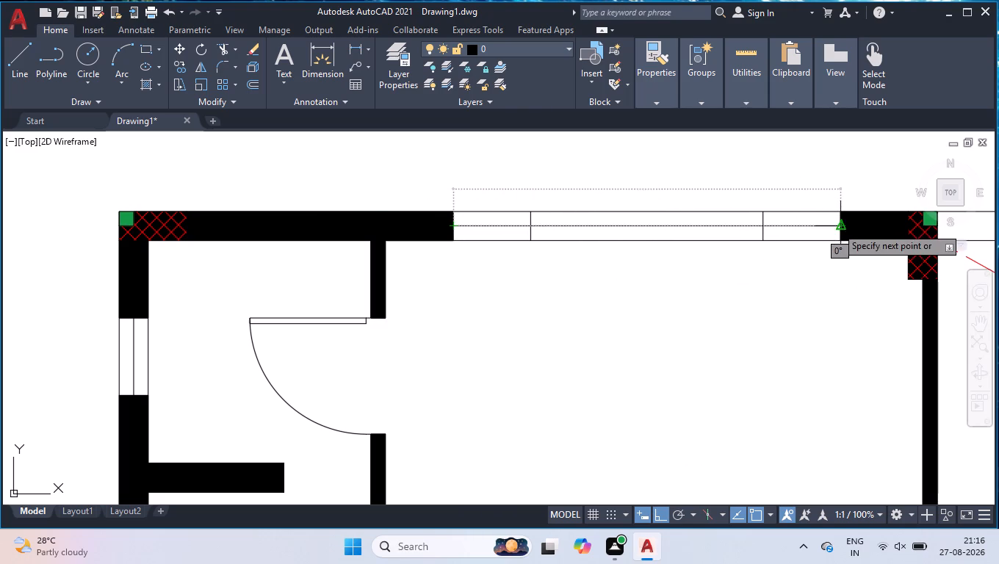
pyautogui.click(837, 227)
pyautogui.press('space')
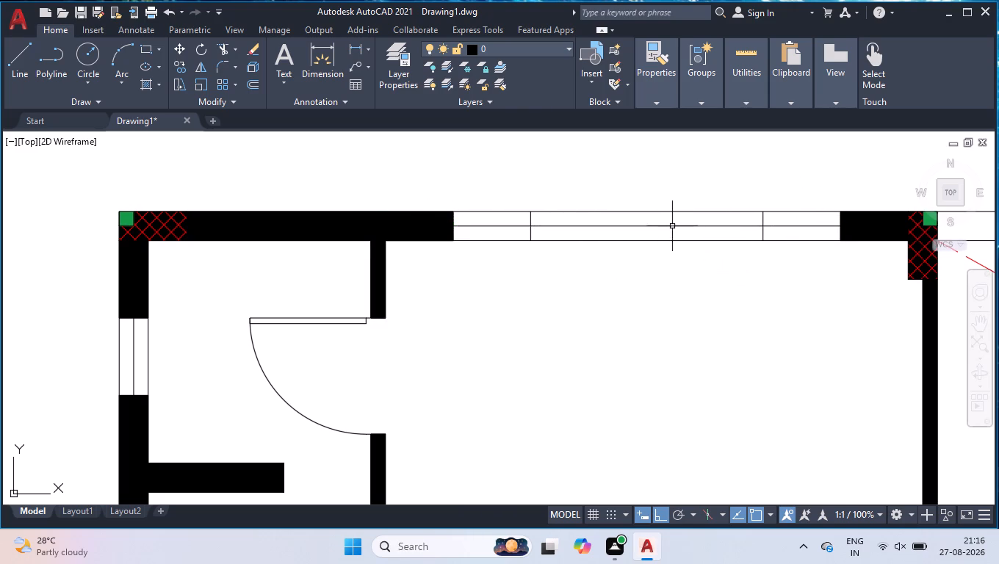
# Trim the north window's centre line between its two intermediate vertical lines.
pyautogui.write('TR')
pyautogui.press('Return')
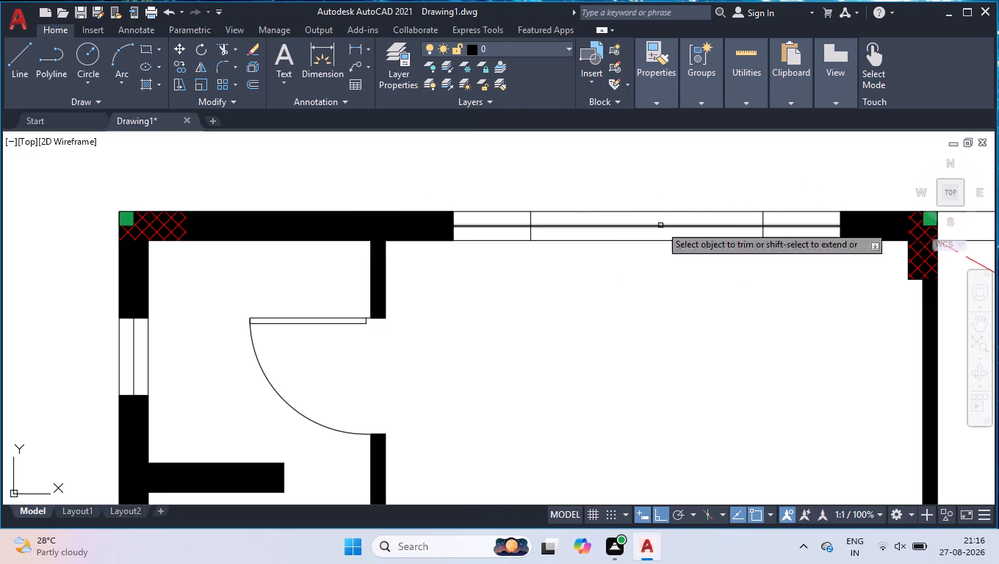
pyautogui.click(680, 225)
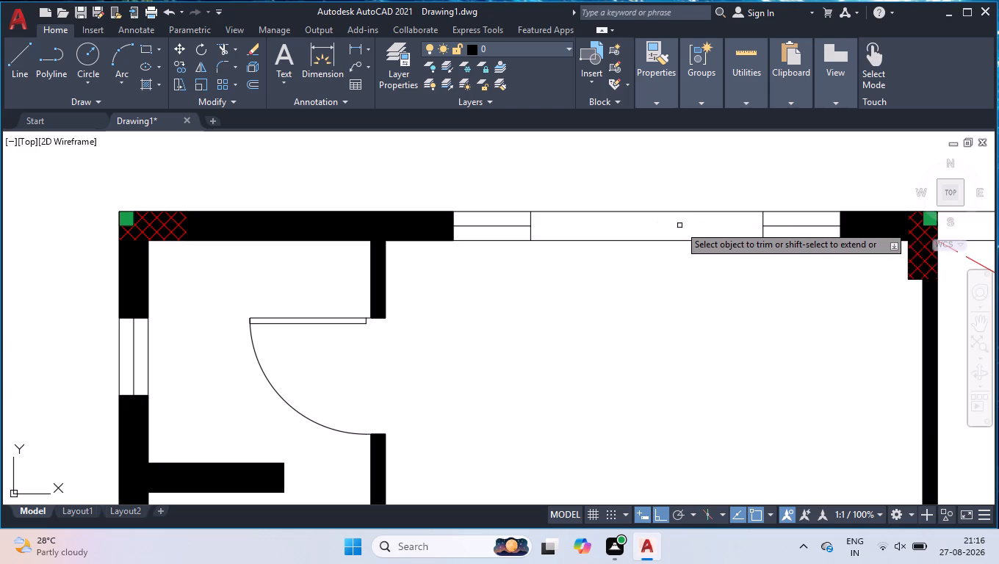
pyautogui.press('Return')
# Draw a separate centre line segment about 6' long between the north window's two intermediate vertical lines.
pyautogui.press('l')
pyautogui.press('Return')
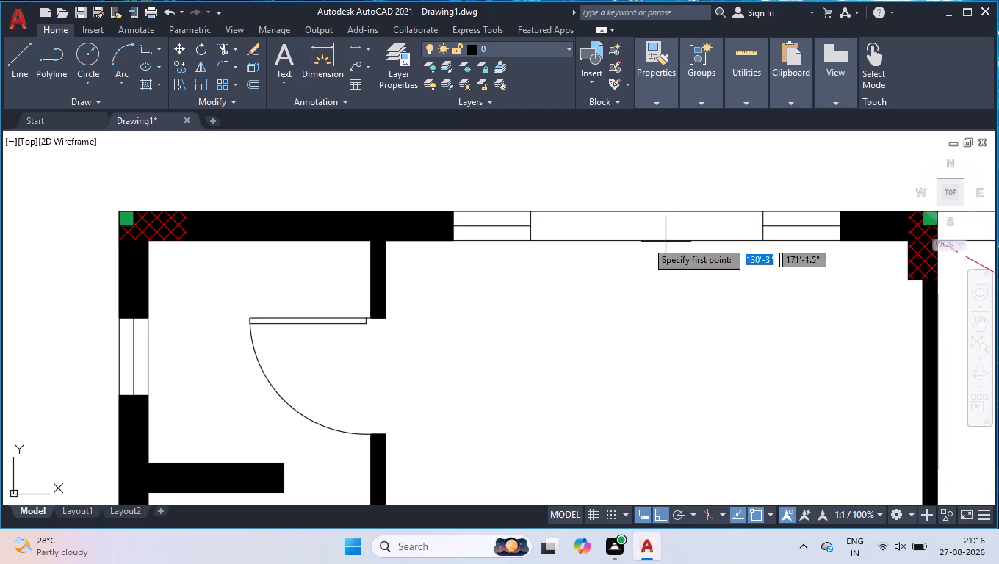
pyautogui.click(530, 226)
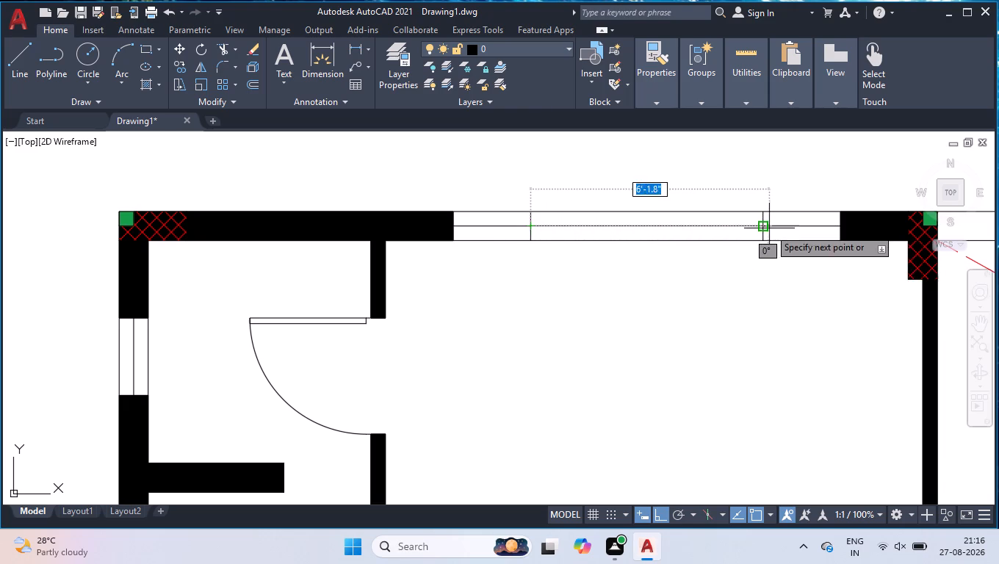
pyautogui.click(760, 227)
pyautogui.press('space')
# Draw a horizontal centre line about 14' long in the north wall opening above the red-crossed void, between the two columns.
pyautogui.scroll(-2, 743, 239)
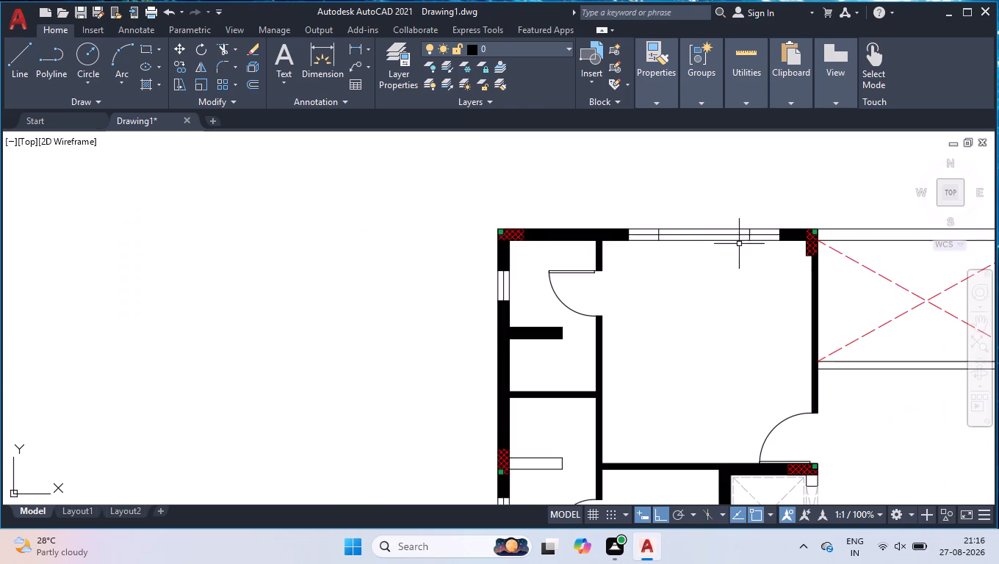
pyautogui.scroll(-2, 681, 263)
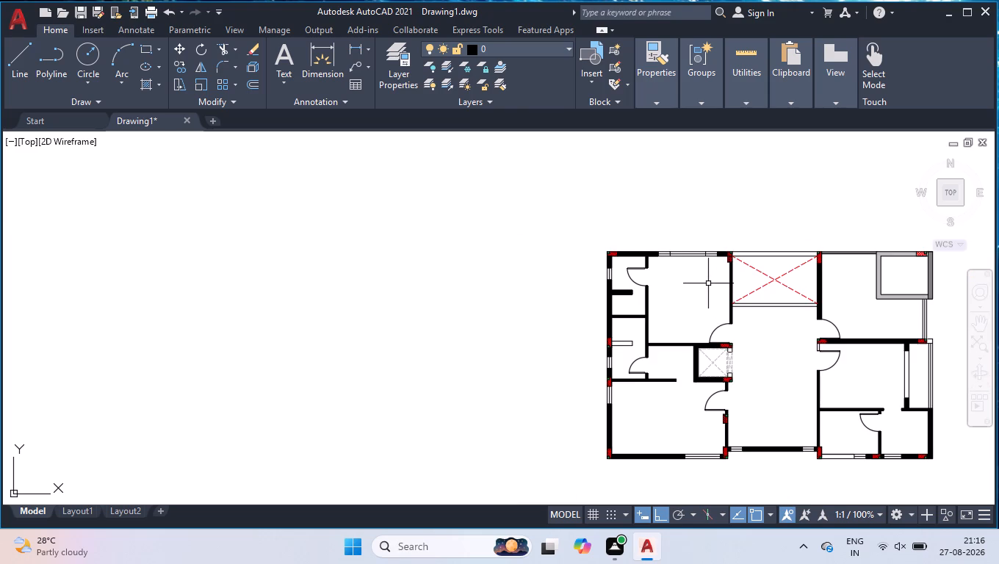
pyautogui.scroll(4, 824, 253)
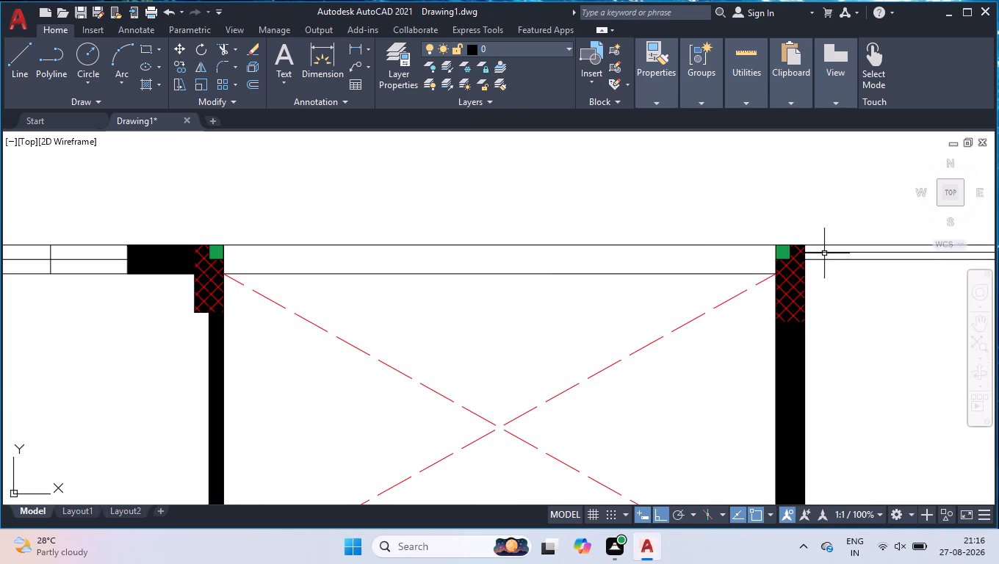
pyautogui.press('space')
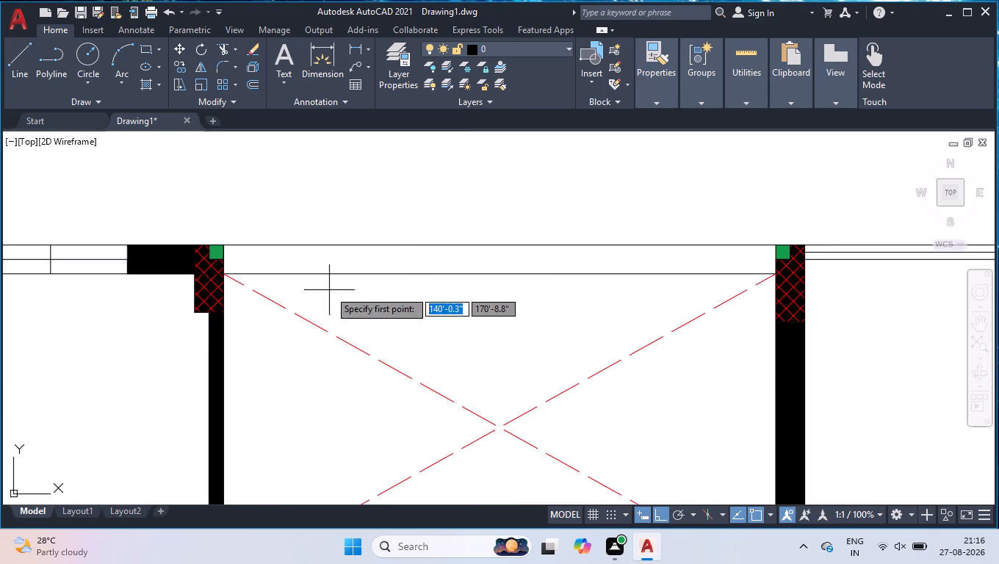
pyautogui.click(774, 258)
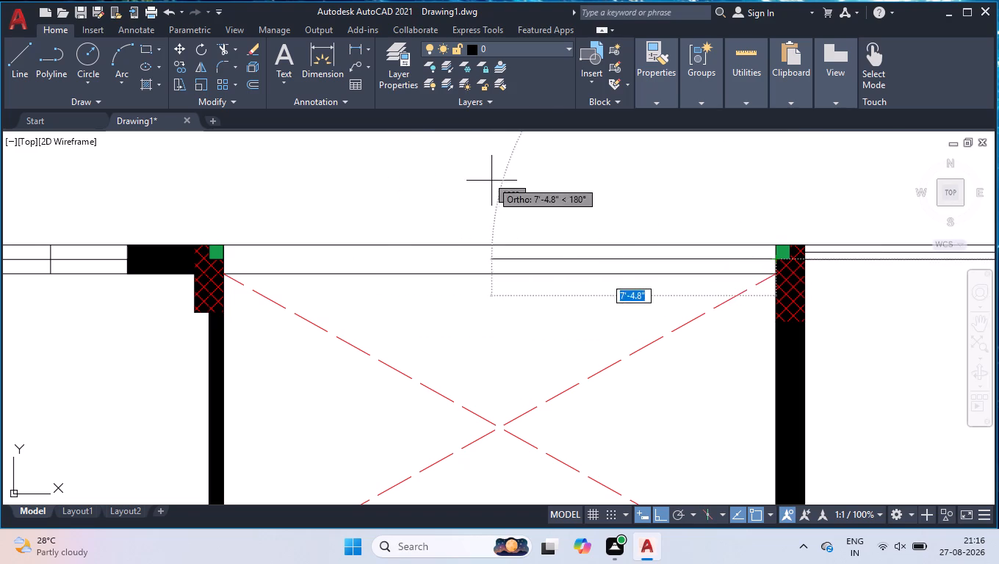
pyautogui.click(221, 260)
pyautogui.press('space')
# Draw a horizontal line midway between the two parallel lines south of the red-crossed void, from wall to wall, using the M2P midpoint snap.
pyautogui.scroll(-4, 373, 254)
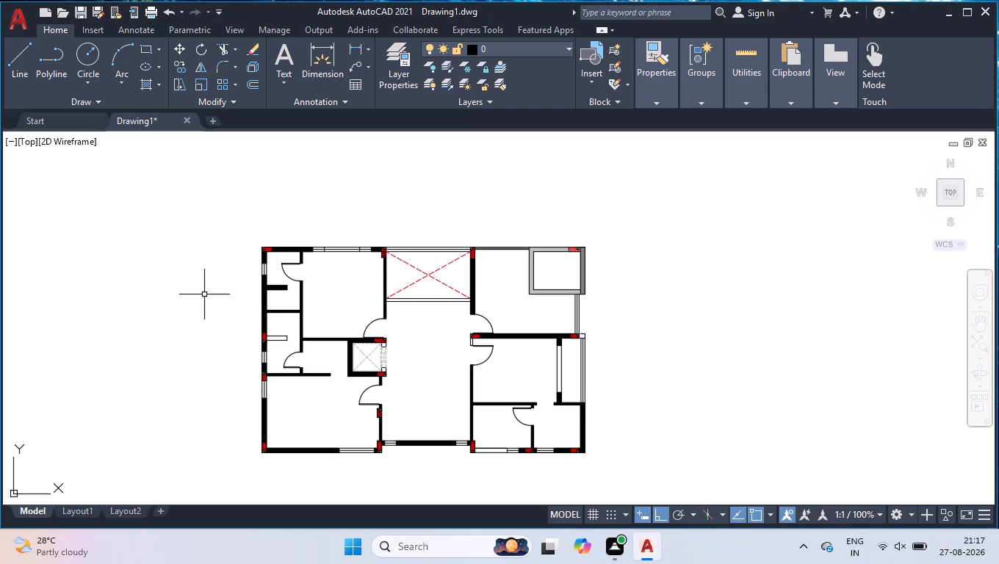
pyautogui.scroll(3, 266, 252)
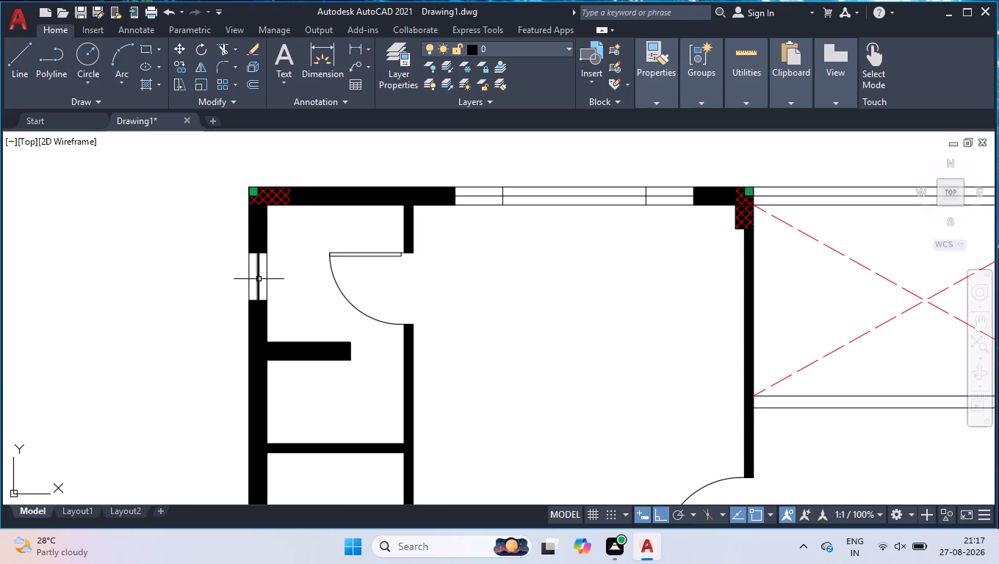
pyautogui.scroll(-5, 491, 334)
pyautogui.scroll(3, 533, 343)
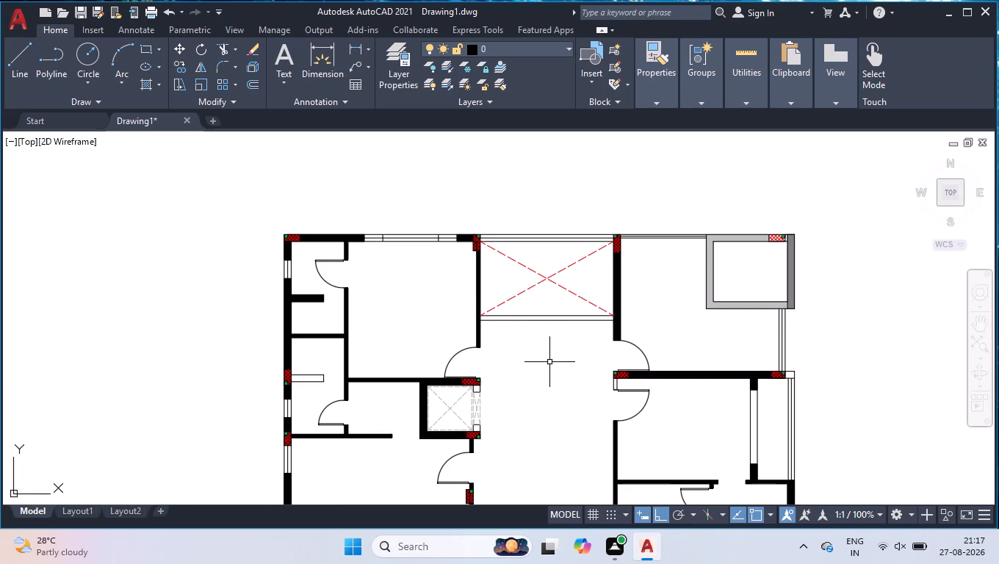
pyautogui.scroll(3, 553, 319)
pyautogui.press('l')
pyautogui.press('Return')
pyautogui.write('M2P')
pyautogui.press('Return')
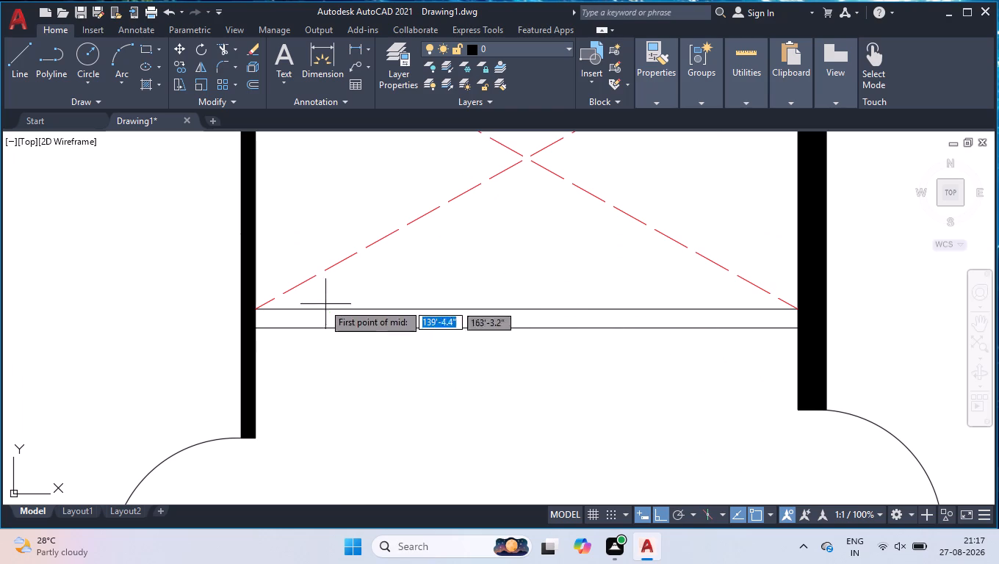
pyautogui.scroll(3, 283, 319)
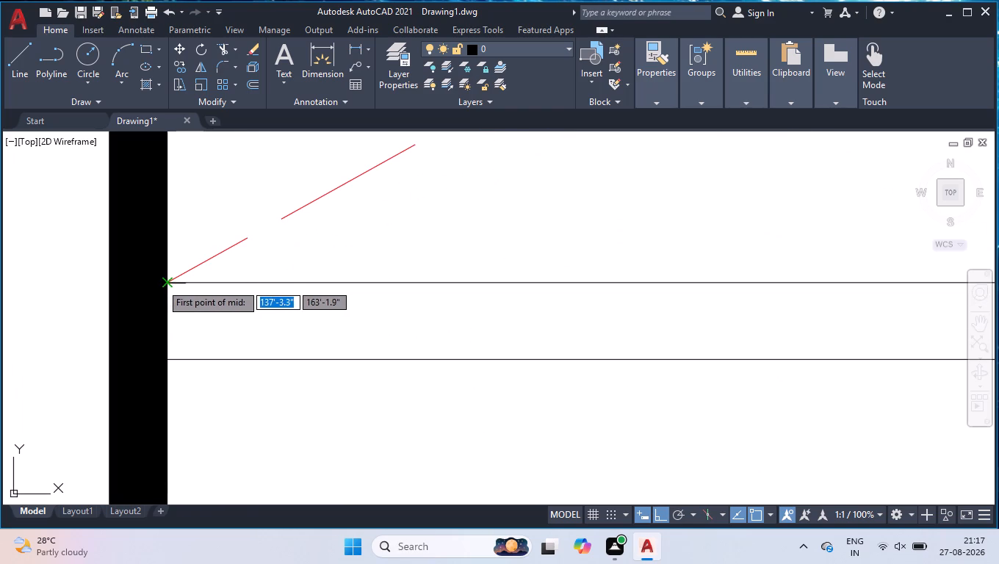
pyautogui.click(162, 283)
pyautogui.click(163, 362)
pyautogui.scroll(-3, 391, 364)
pyautogui.scroll(3, 911, 358)
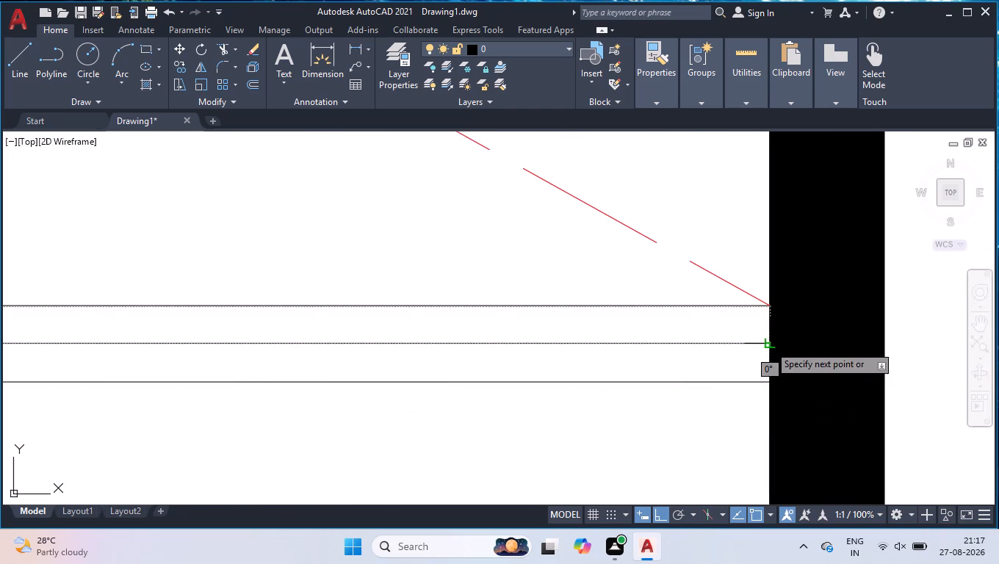
pyautogui.click(769, 344)
pyautogui.press('space')
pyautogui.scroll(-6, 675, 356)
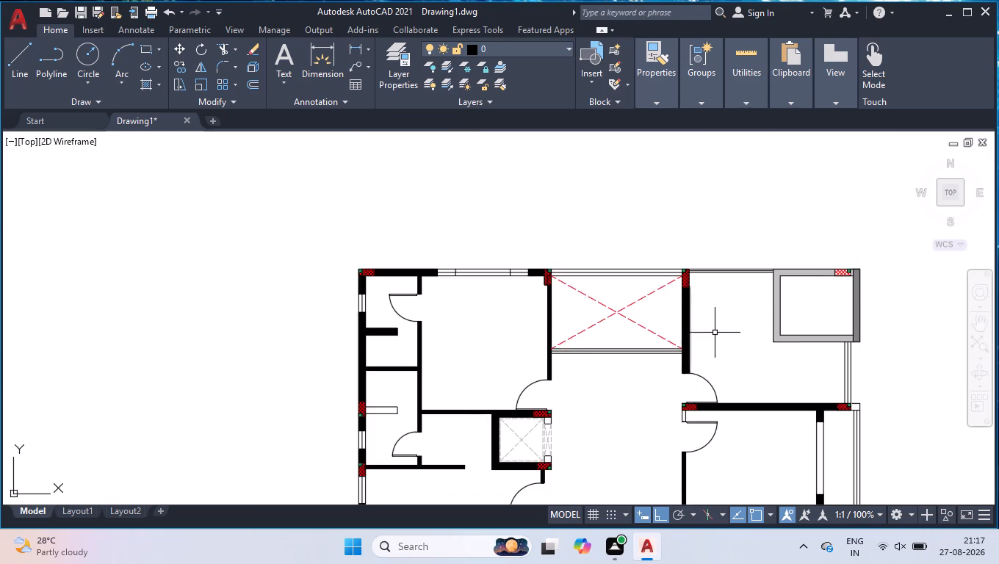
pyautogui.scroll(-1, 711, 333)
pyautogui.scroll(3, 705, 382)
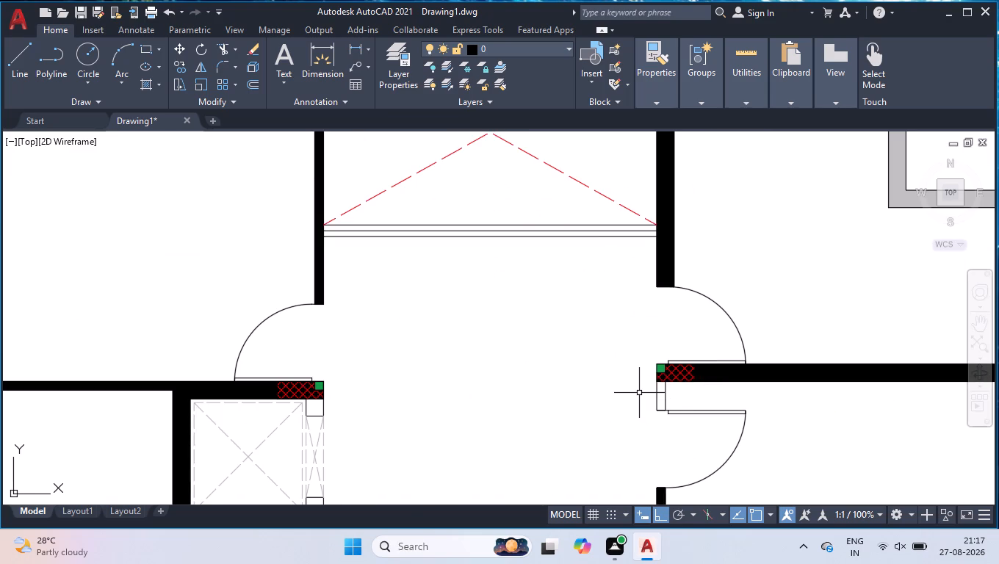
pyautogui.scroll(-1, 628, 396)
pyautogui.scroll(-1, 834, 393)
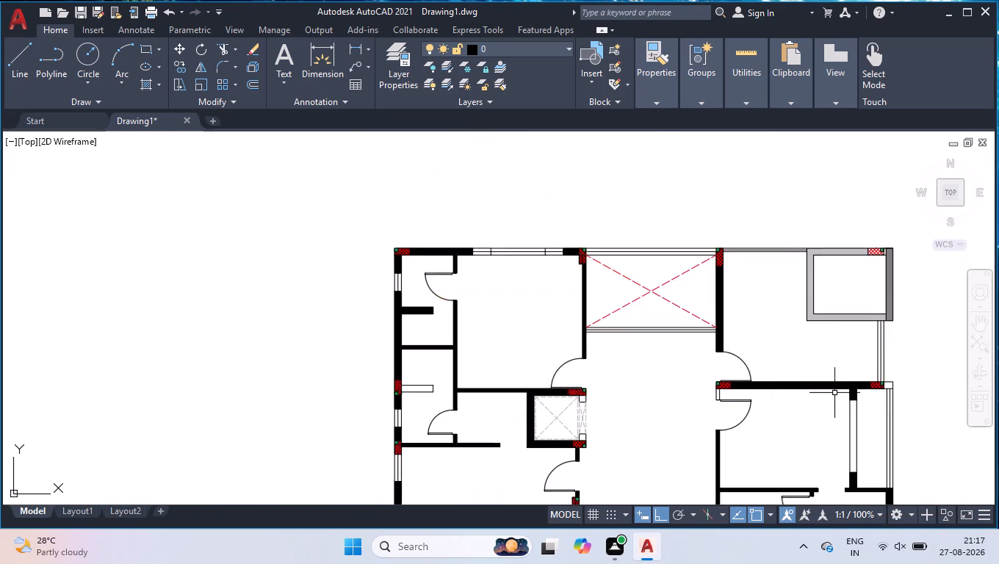
# Offset both long edge lines of the opening in the east room's east partition wall inward by 3".
pyautogui.scroll(-1, 834, 394)
pyautogui.scroll(4, 858, 430)
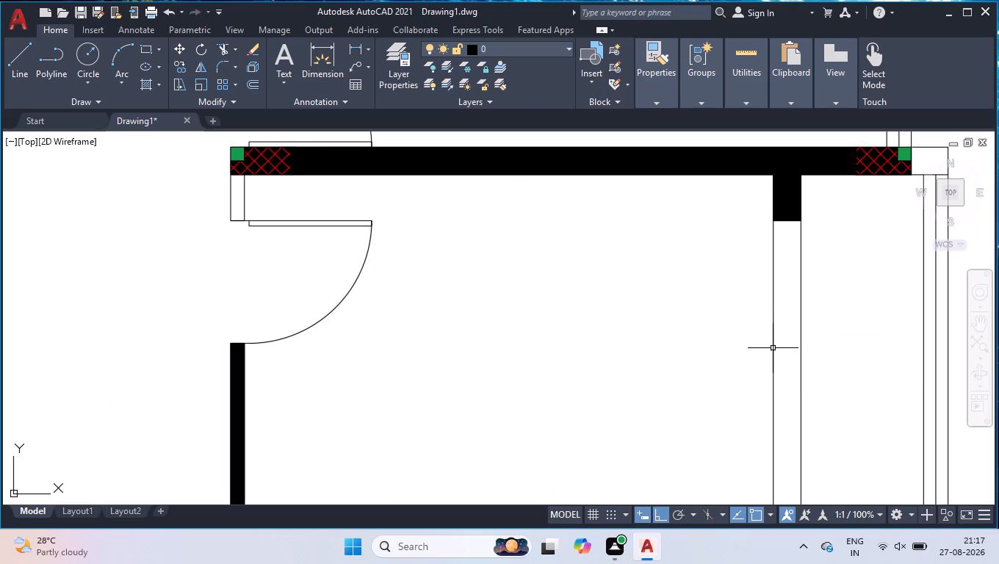
pyautogui.scroll(-2, 779, 345)
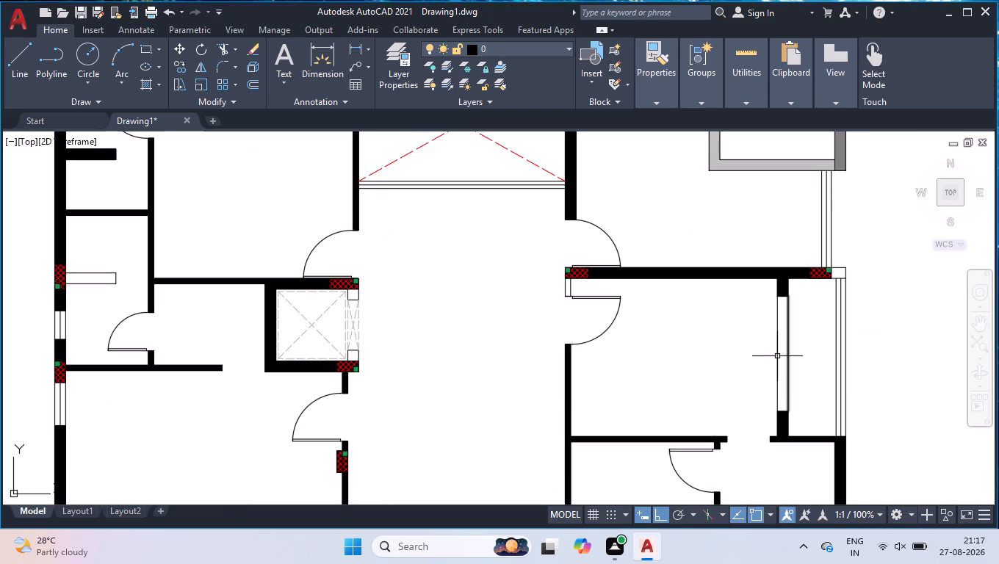
pyautogui.press('o')
pyautogui.write('FF')
pyautogui.press('Return')
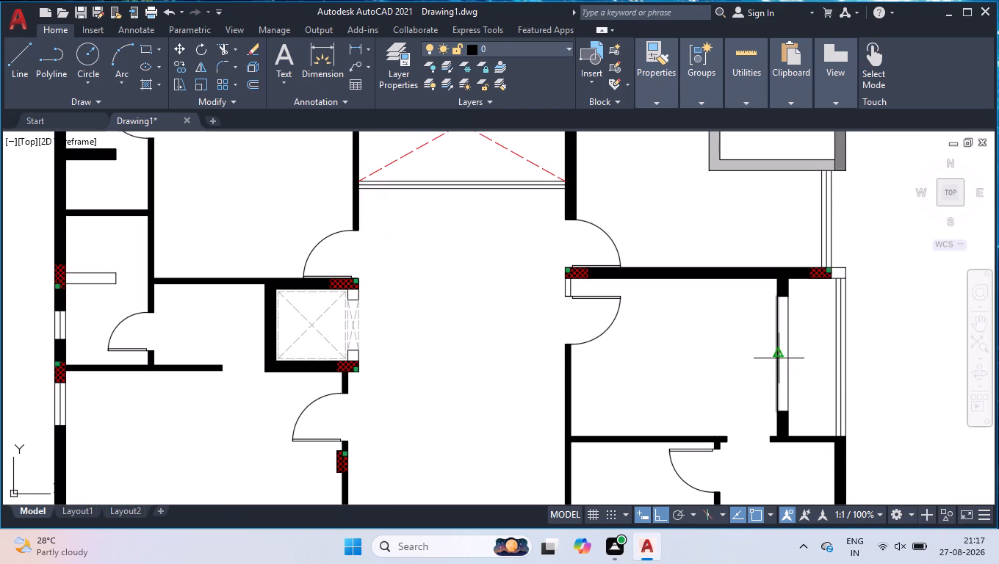
pyautogui.press('3')
pyautogui.press('Return')
pyautogui.click(779, 358)
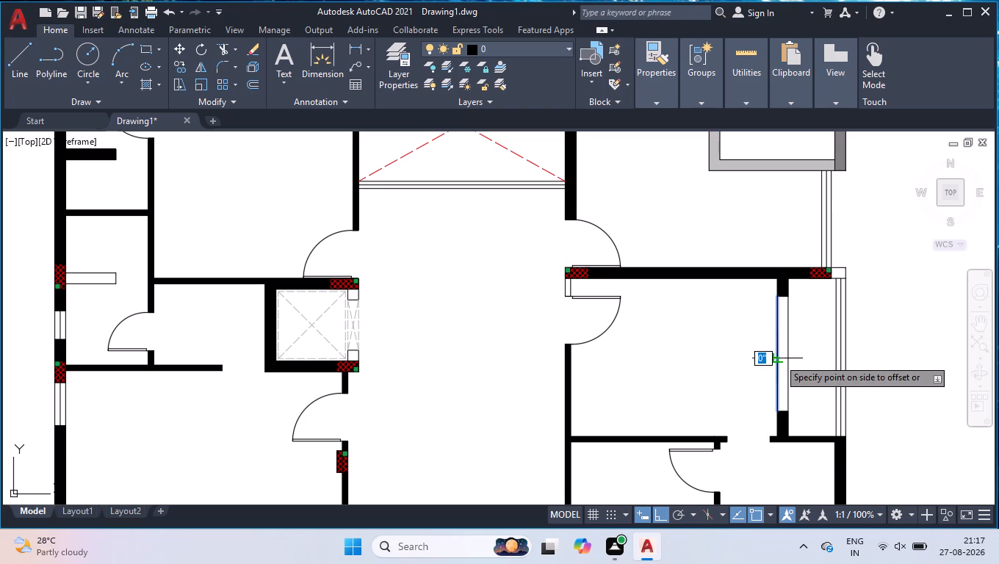
pyautogui.click(784, 358)
pyautogui.click(790, 355)
pyautogui.click(780, 352)
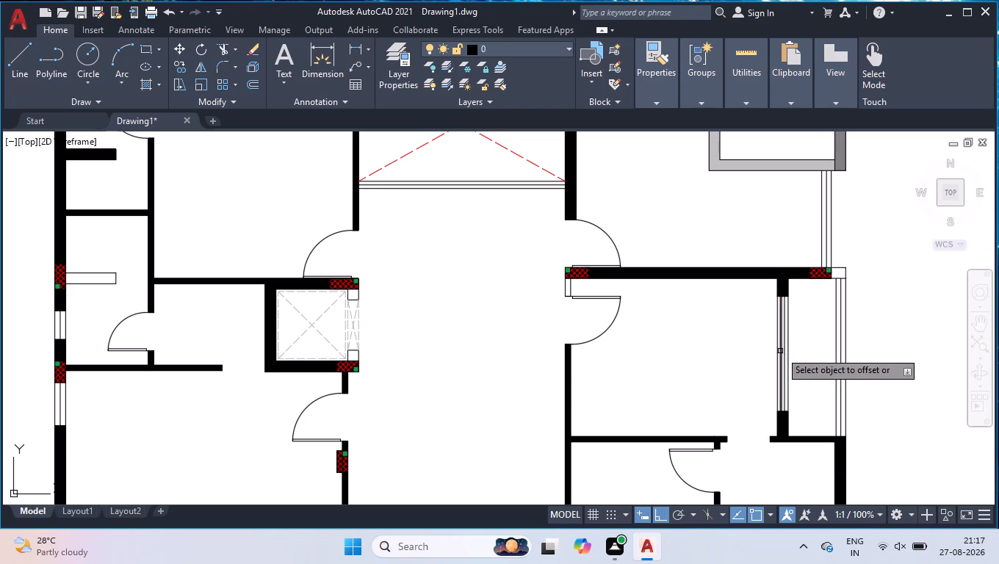
pyautogui.press('Return')
# Draw a horizontal guide line from the midpoint of the opening's west edge line eastward past its east edge.
pyautogui.scroll(2, 787, 339)
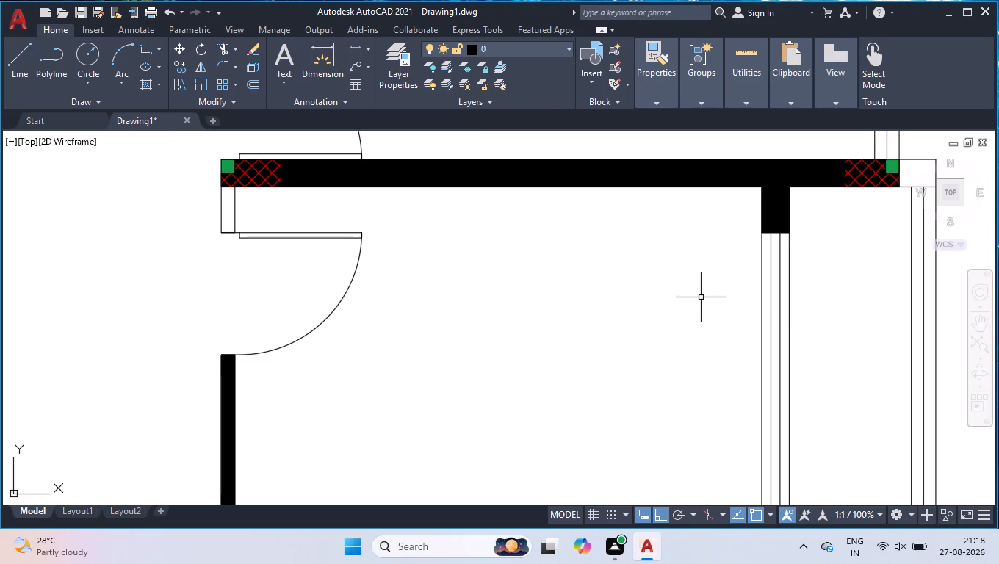
pyautogui.scroll(-1, 713, 317)
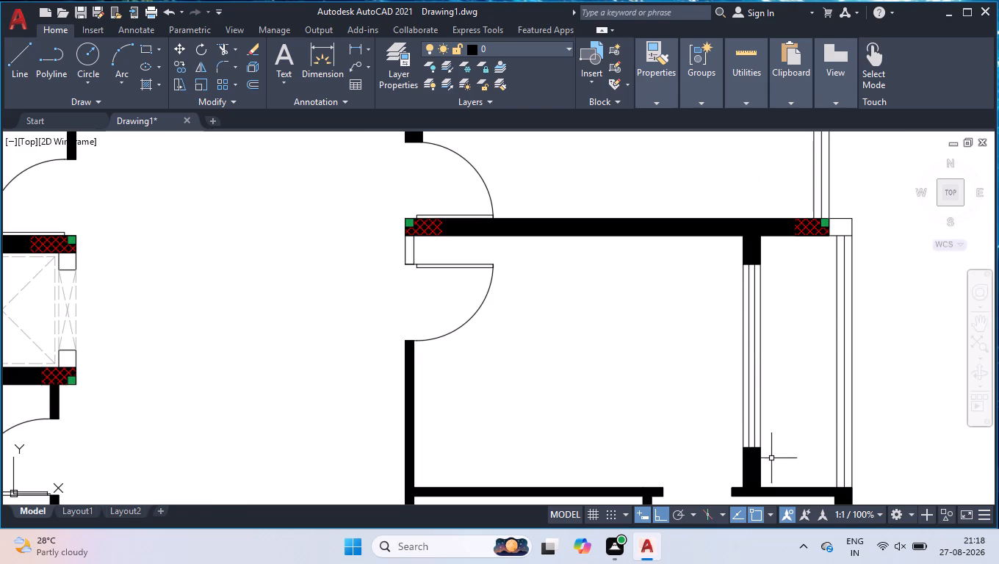
pyautogui.scroll(2, 769, 453)
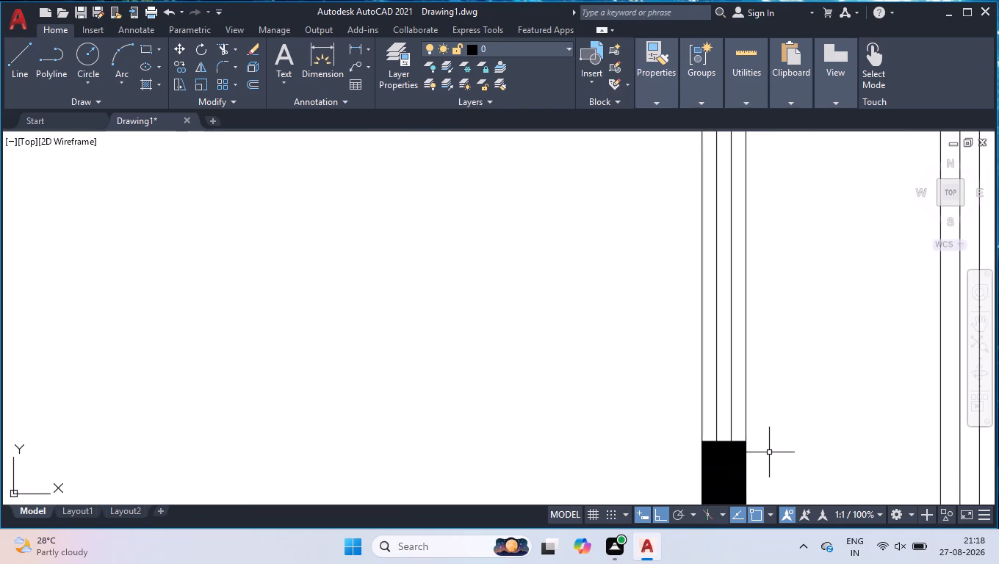
pyautogui.scroll(-1, 735, 402)
pyautogui.press('l')
pyautogui.press('Return')
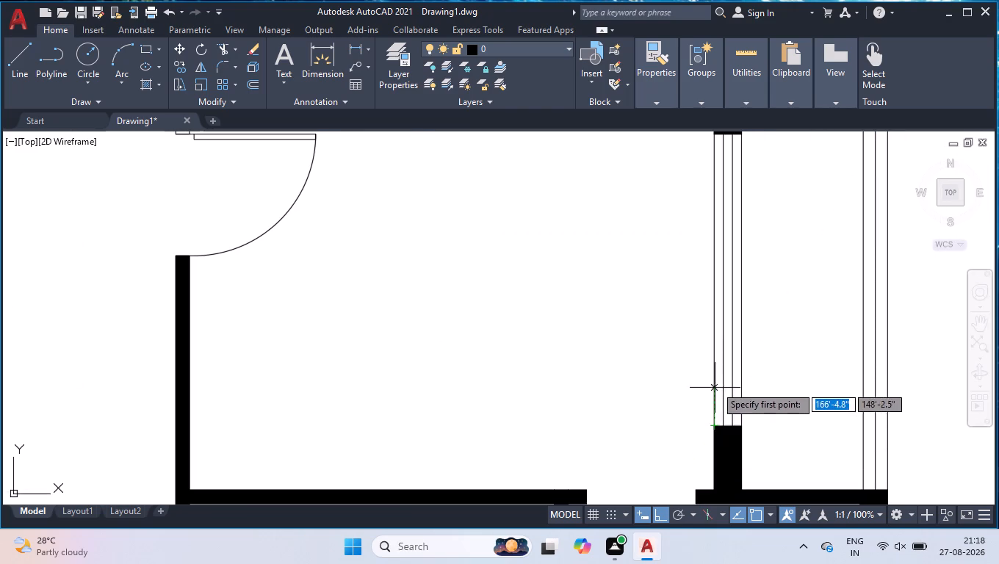
pyautogui.click(715, 280)
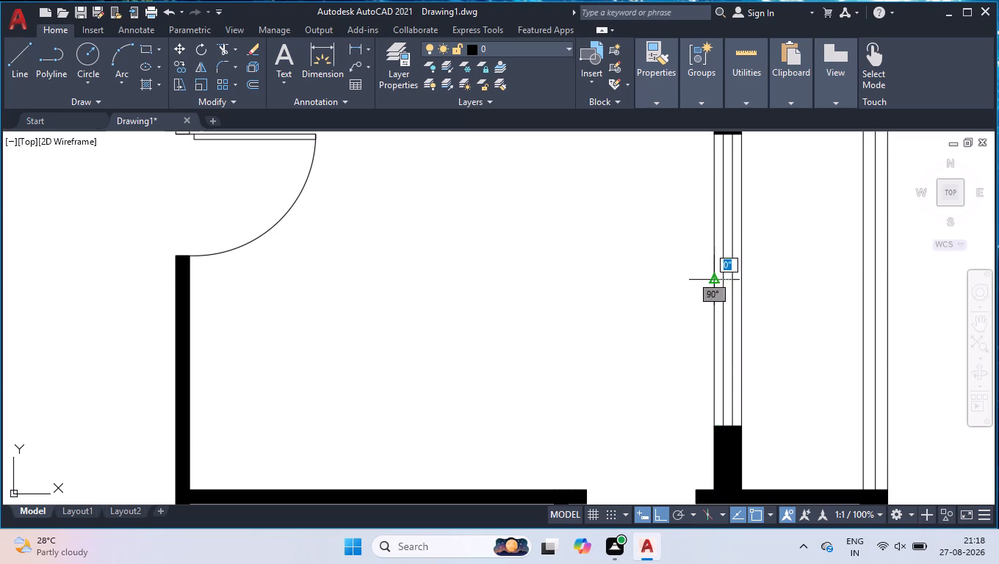
pyautogui.click(776, 281)
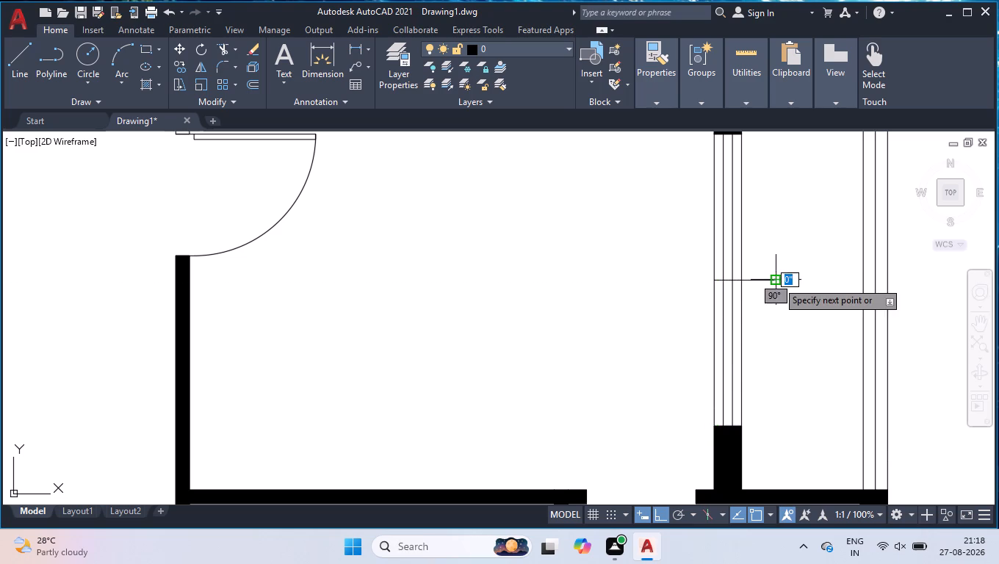
pyautogui.press('Return')
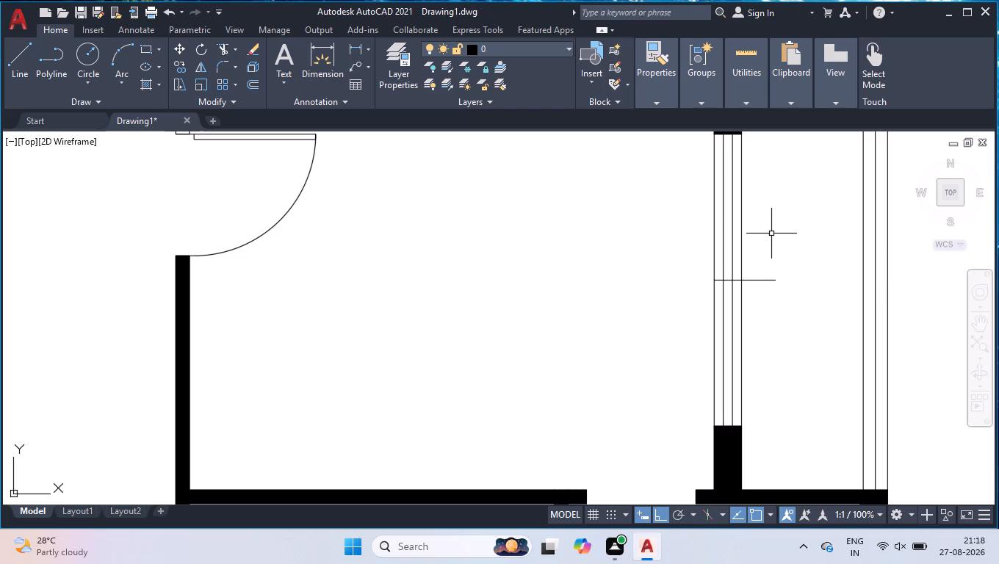
# Offset the opening's two inner vertical lines 1" toward each other to form two thin panel pairs.
pyautogui.write('OFF')
pyautogui.press('Return')
pyautogui.press('1')
pyautogui.press('Return')
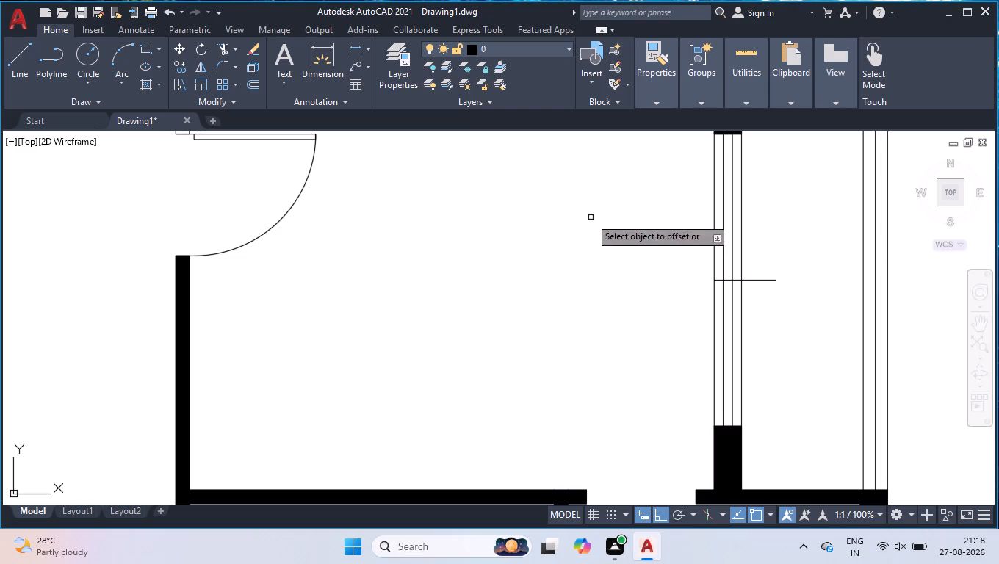
pyautogui.click(723, 214)
pyautogui.click(735, 216)
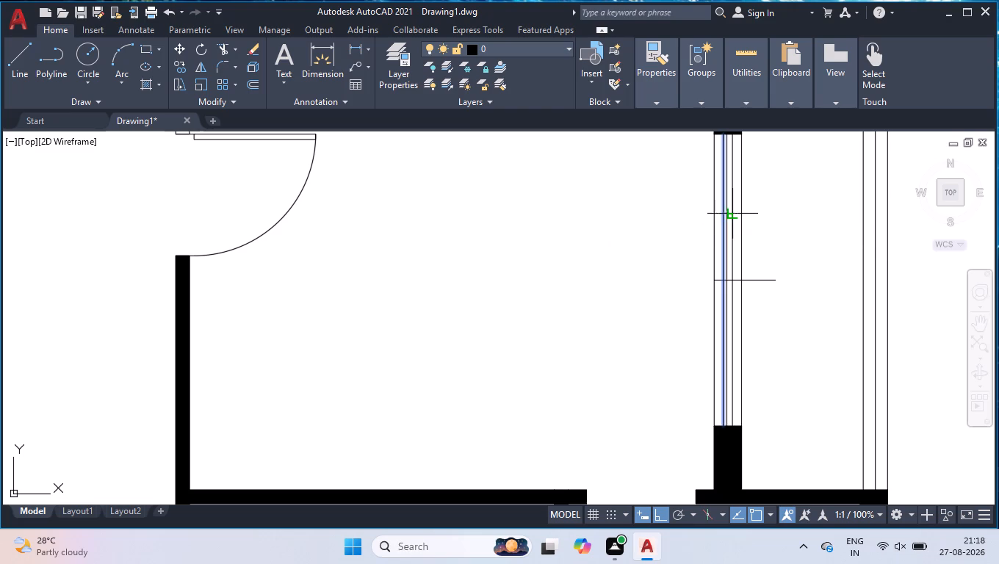
pyautogui.scroll(3, 734, 297)
pyautogui.click(725, 295)
pyautogui.click(715, 298)
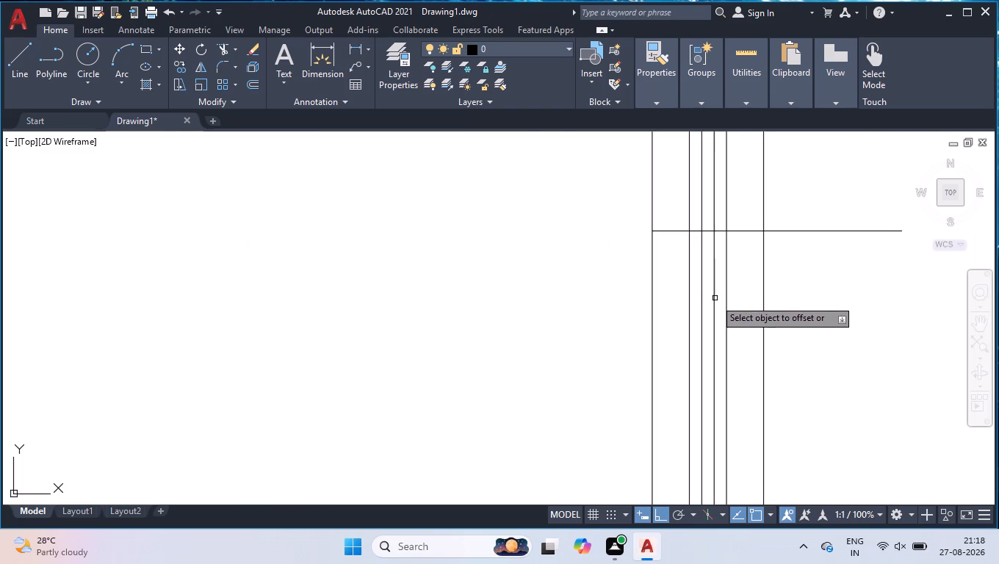
pyautogui.press('Return')
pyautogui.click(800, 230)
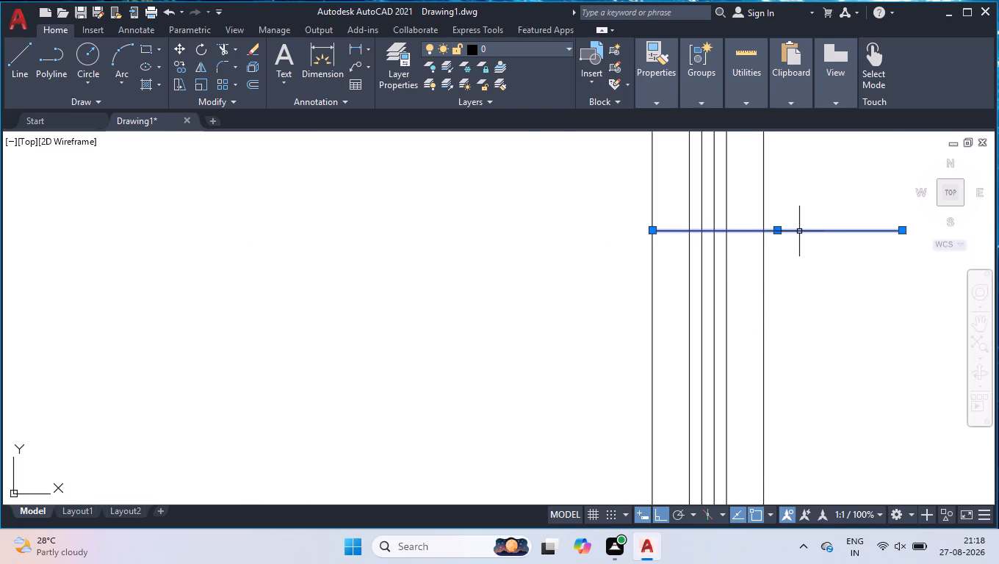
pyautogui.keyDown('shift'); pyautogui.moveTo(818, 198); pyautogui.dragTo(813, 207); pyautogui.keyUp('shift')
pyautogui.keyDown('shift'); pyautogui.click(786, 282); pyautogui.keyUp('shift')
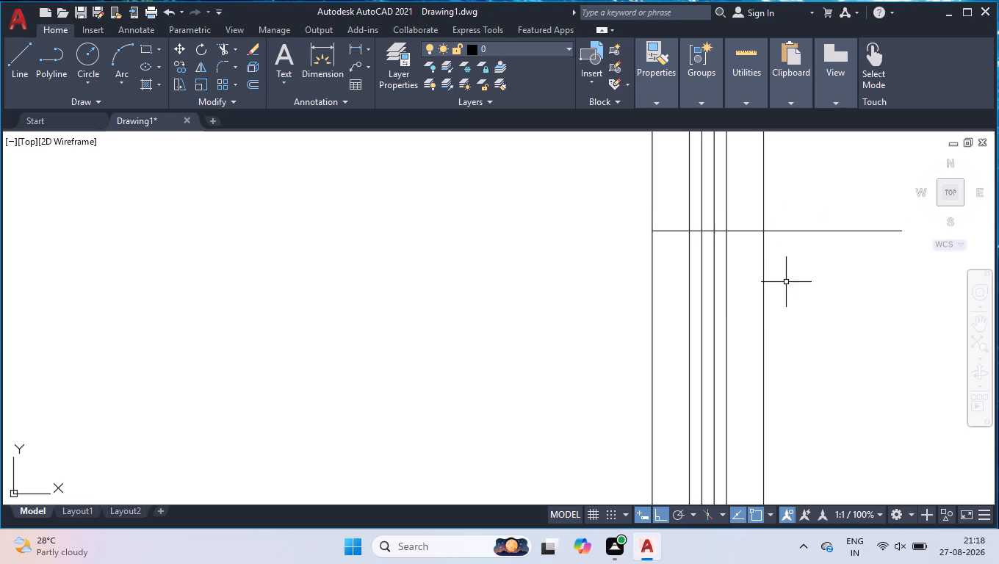
# Trim the panel lines at the horizontal guide, keeping the west pair north of it and the east pair south of it.
pyautogui.scroll(-4, 790, 276)
pyautogui.scroll(1, 804, 267)
pyautogui.scroll(-1, 799, 249)
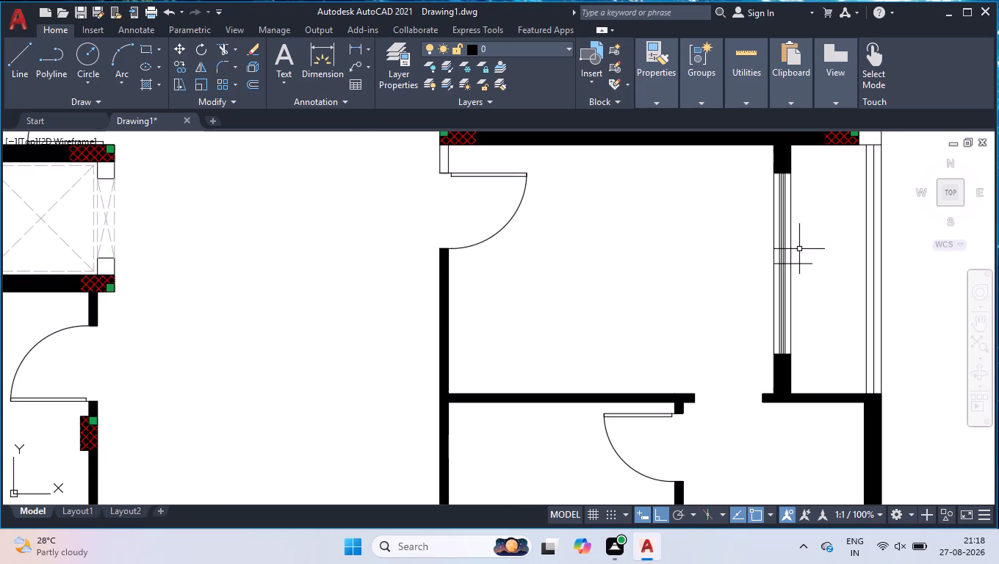
pyautogui.scroll(2, 798, 197)
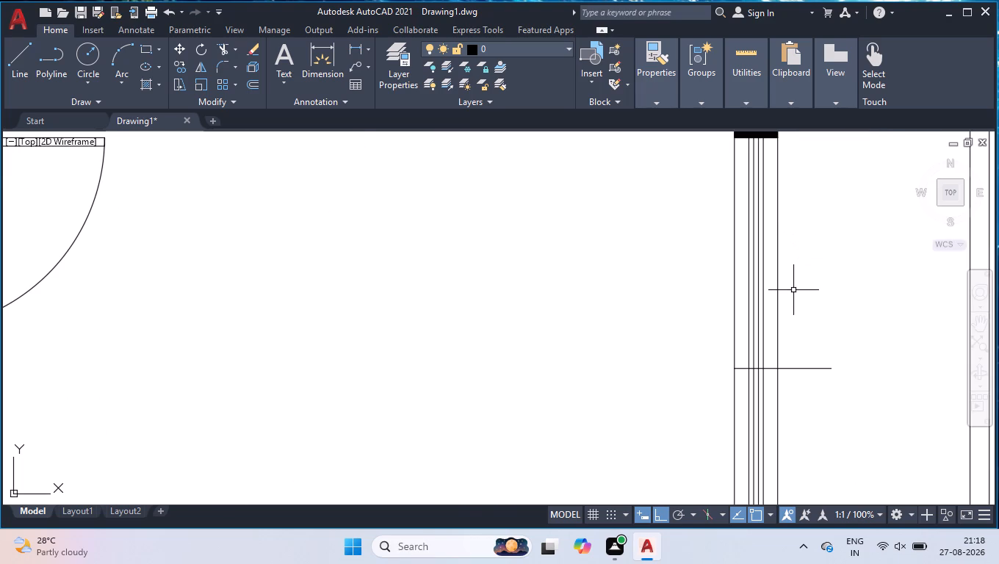
pyautogui.write('TR')
pyautogui.press('Return')
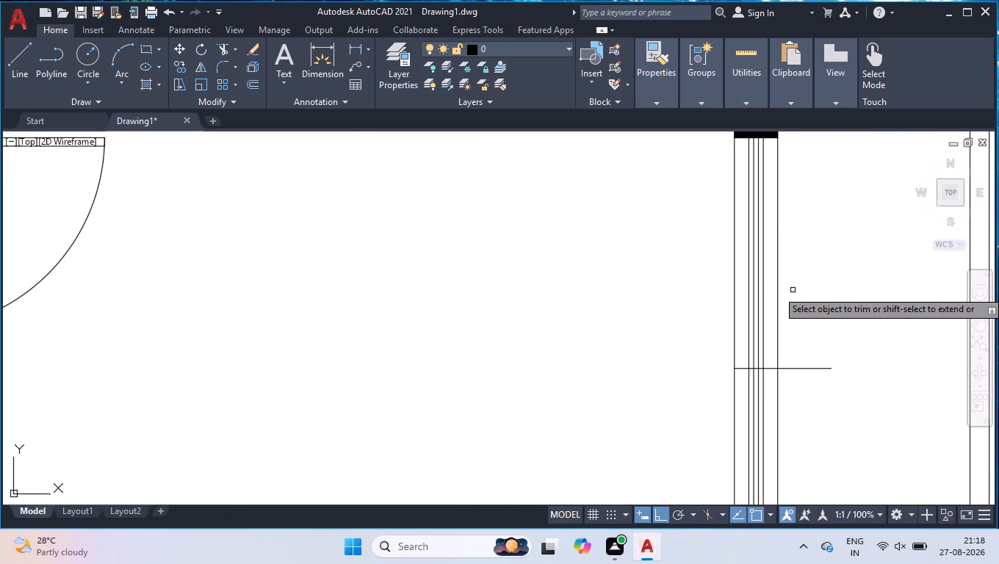
pyautogui.click(751, 382)
pyautogui.click(754, 380)
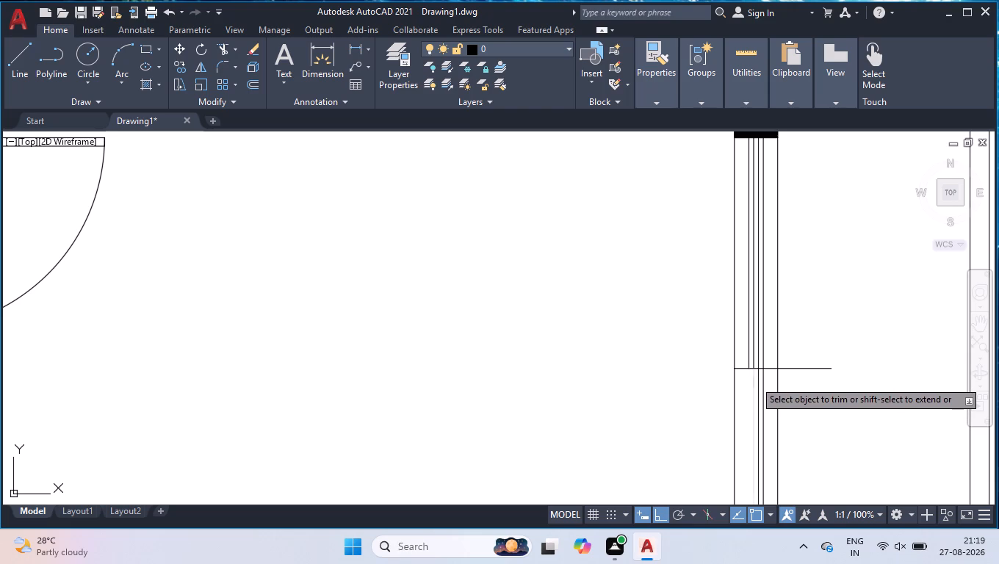
pyautogui.click(762, 361)
pyautogui.click(759, 362)
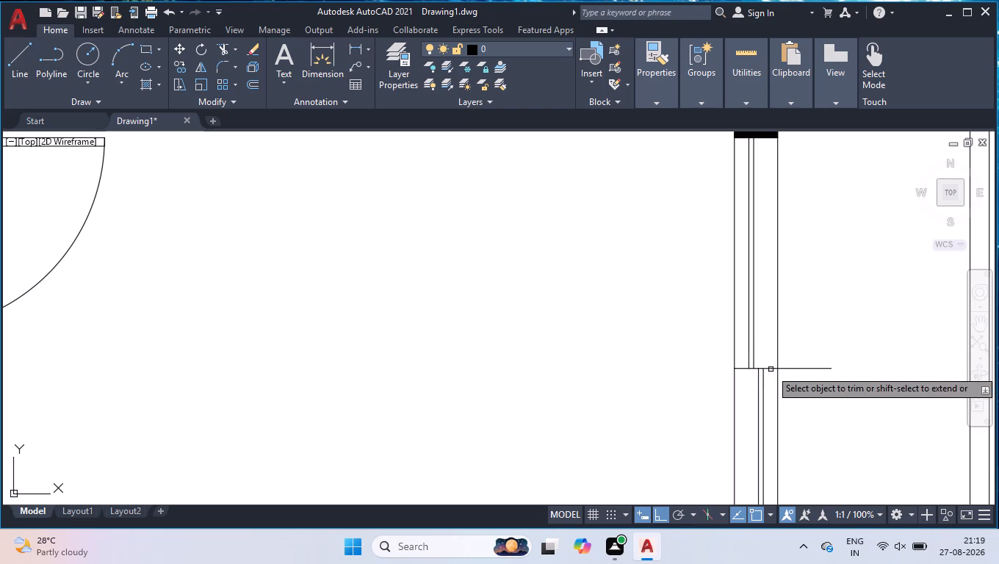
pyautogui.press('Return')
# Delete the horizontal guide line across the middle of the opening.
pyautogui.click(789, 369)
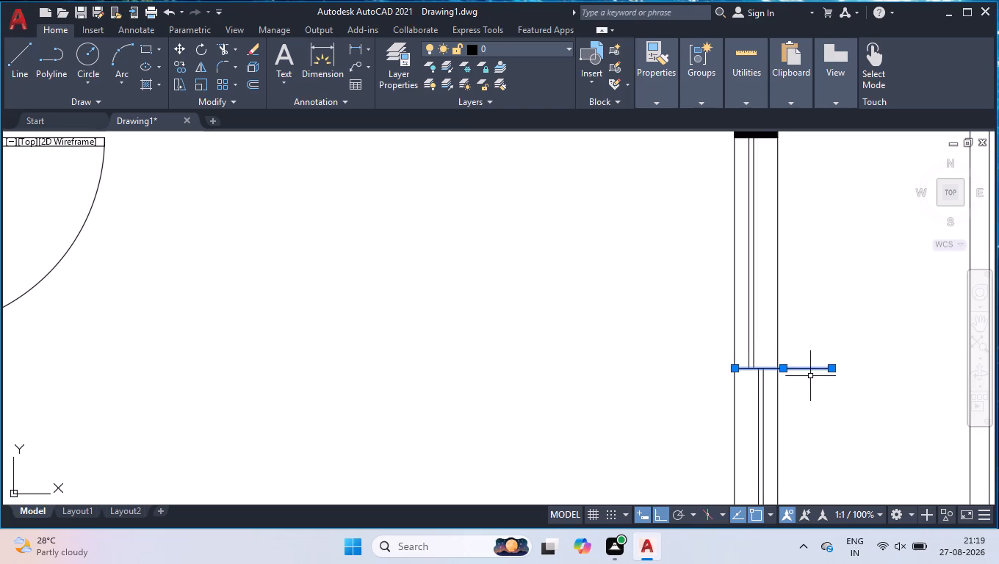
pyautogui.press('Delete')
# Draw a horizontal line joining the panel ends, from the west panel's outer line to the east panel's outer line.
pyautogui.scroll(4, 776, 365)
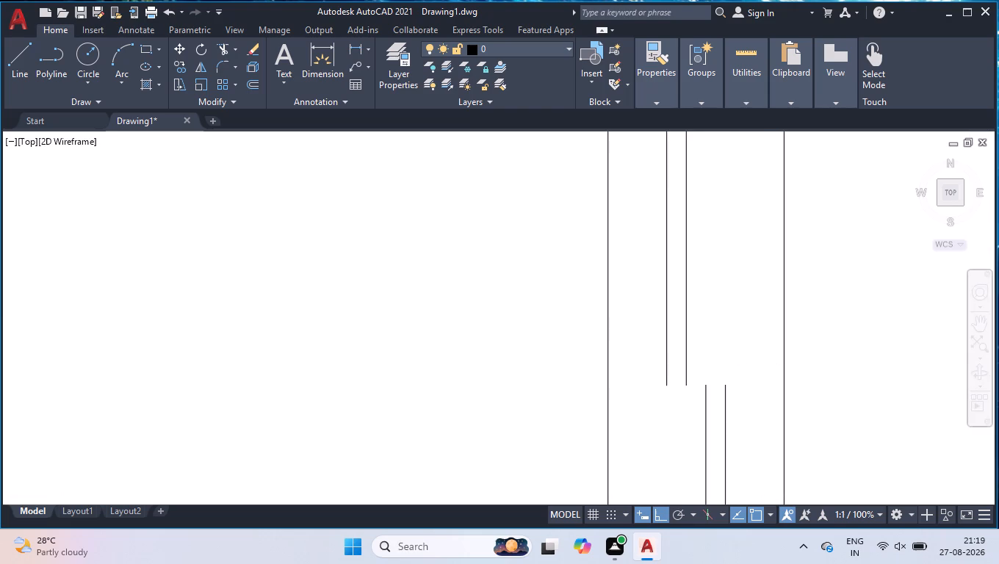
pyautogui.press('l')
pyautogui.press('Return')
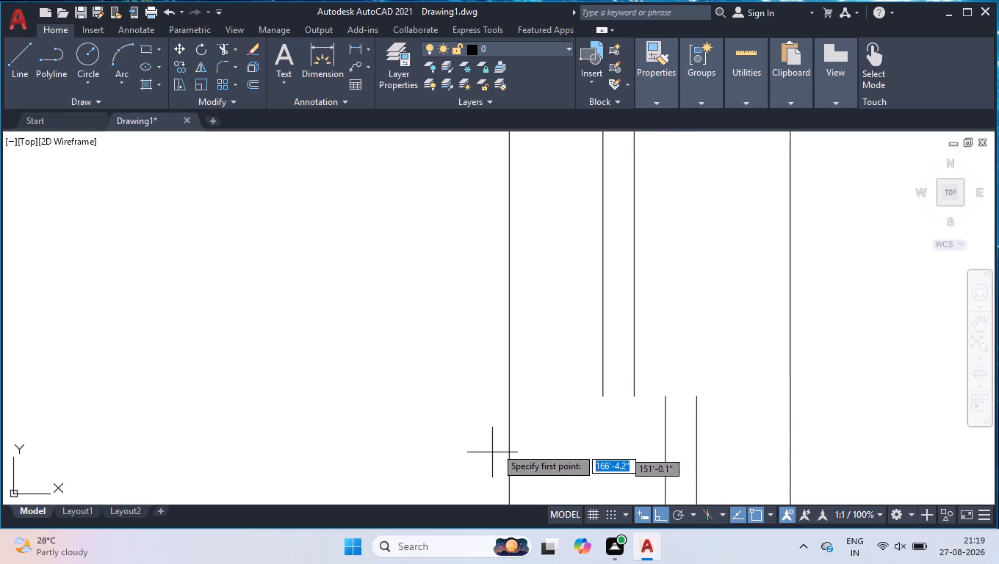
pyautogui.click(606, 399)
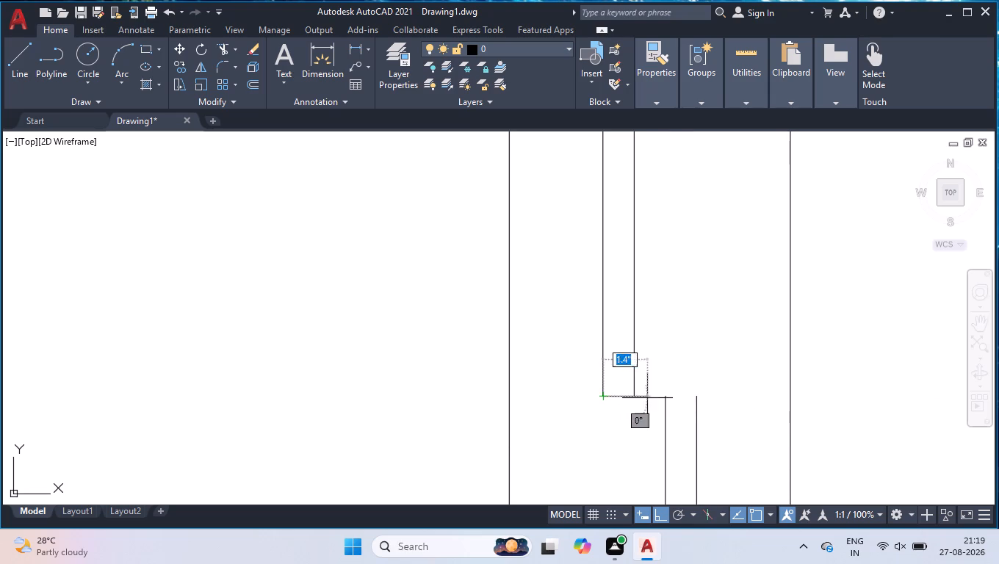
pyautogui.click(698, 400)
pyautogui.press('space')
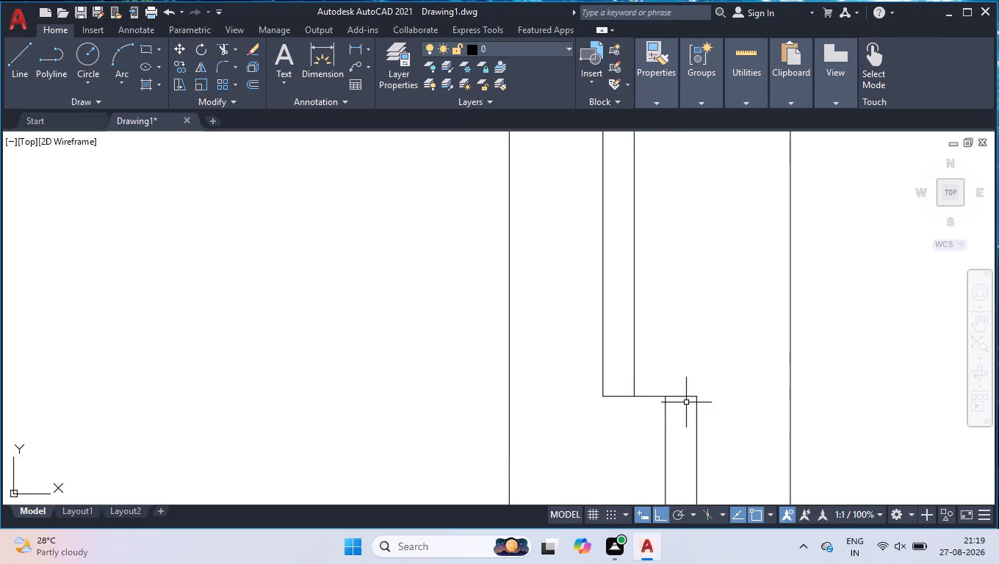
pyautogui.press('space')
pyautogui.press('space')
pyautogui.press('space')
# Trim the part of the horizontal end line in the gap between the two sliding panels.
pyautogui.write('TR')
pyautogui.press('Return')
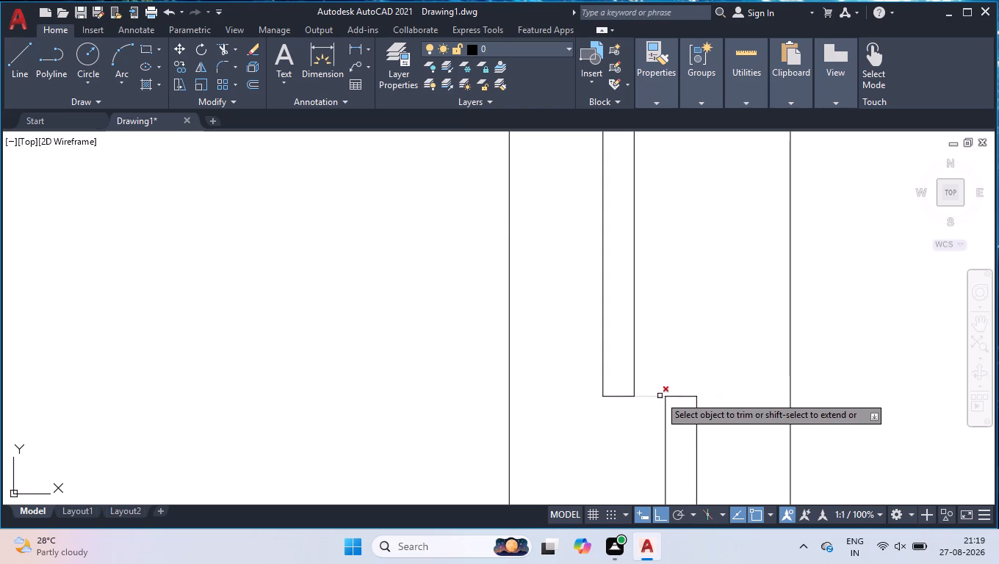
pyautogui.click(654, 396)
pyautogui.press('Return')
pyautogui.scroll(-3, 732, 412)
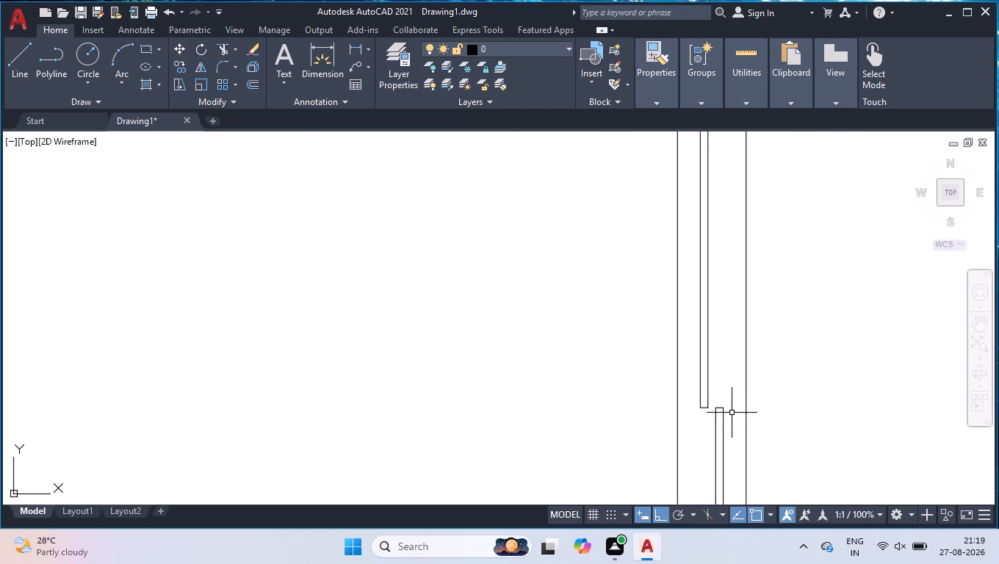
pyautogui.scroll(-3, 732, 411)
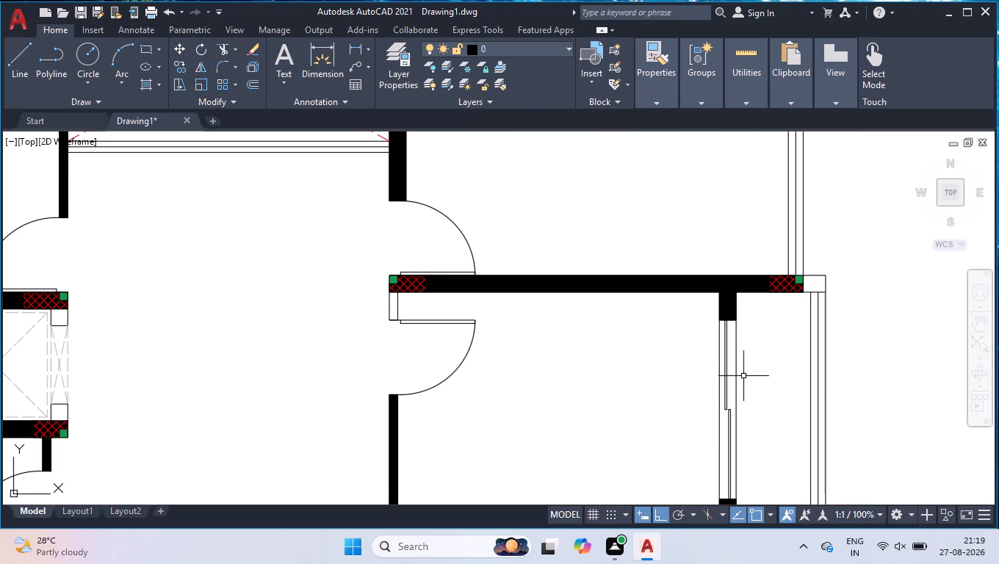
pyautogui.scroll(-1, 762, 330)
pyautogui.scroll(1, 760, 417)
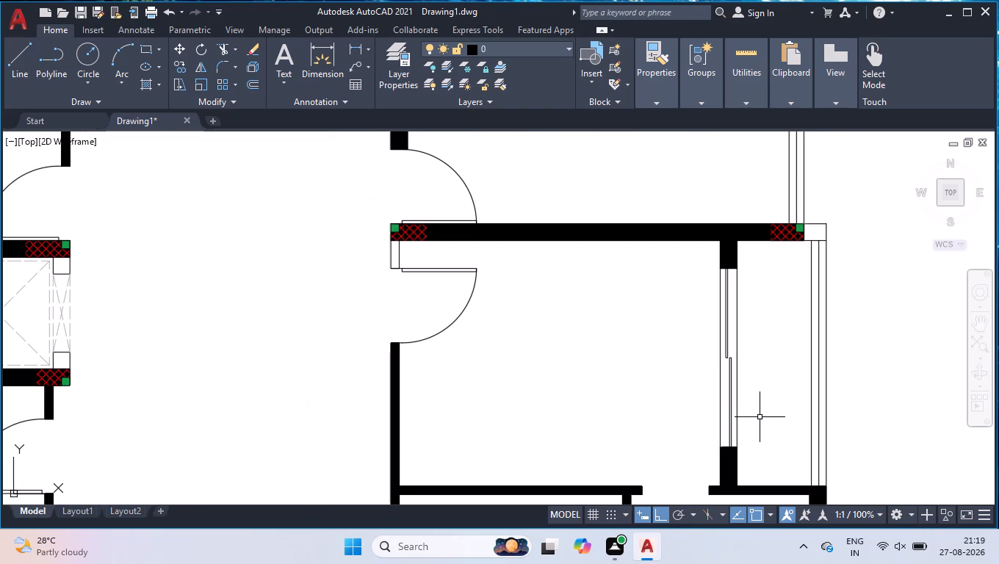
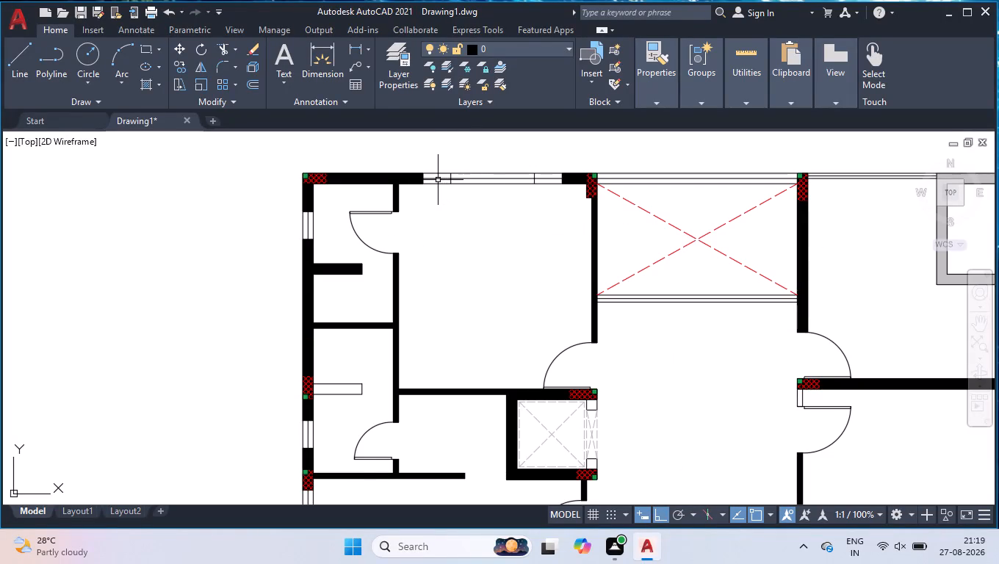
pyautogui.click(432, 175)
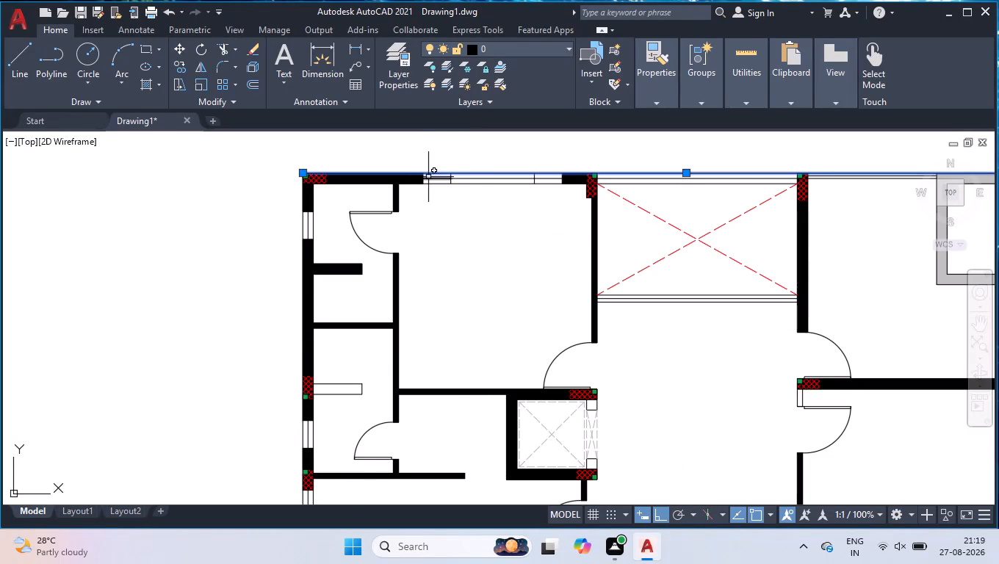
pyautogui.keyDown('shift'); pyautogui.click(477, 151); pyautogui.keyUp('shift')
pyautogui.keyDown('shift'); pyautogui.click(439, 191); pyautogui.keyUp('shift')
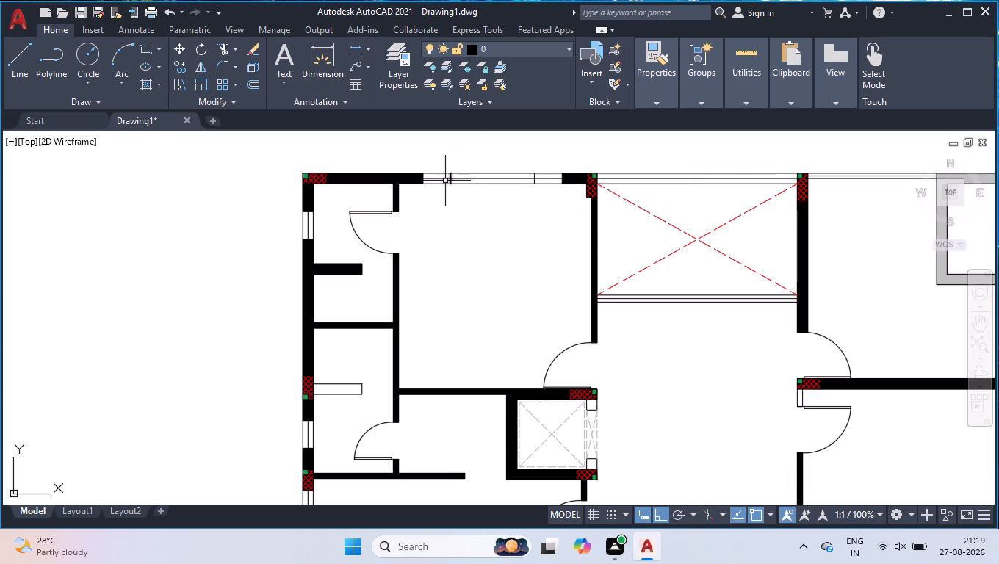
# Set the centre lines of the outer-wall windows, including the northwest window's two side segments, and of the void's south opening to colour index 150.
pyautogui.click(442, 179)
pyautogui.click(552, 179)
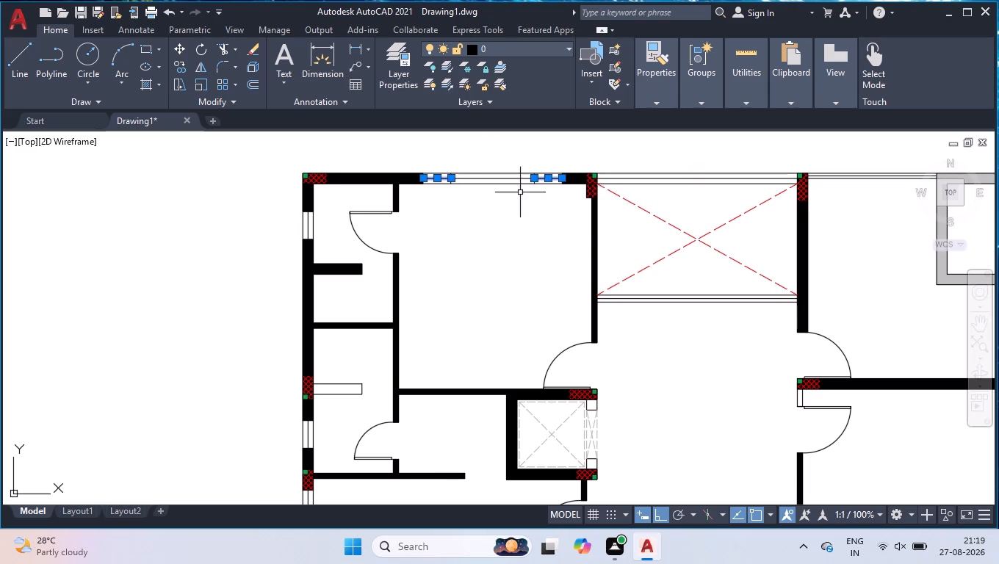
pyautogui.click(308, 222)
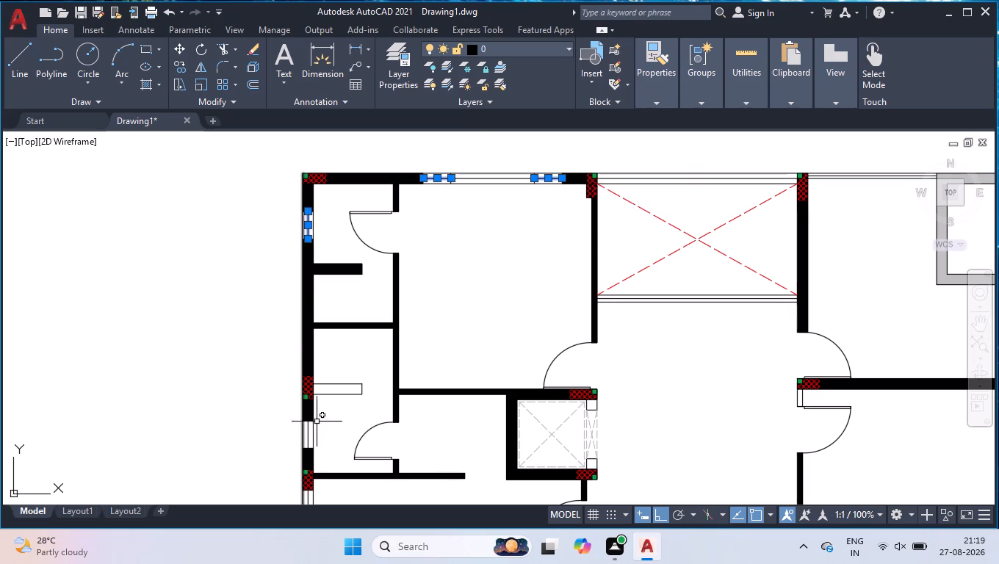
pyautogui.click(309, 431)
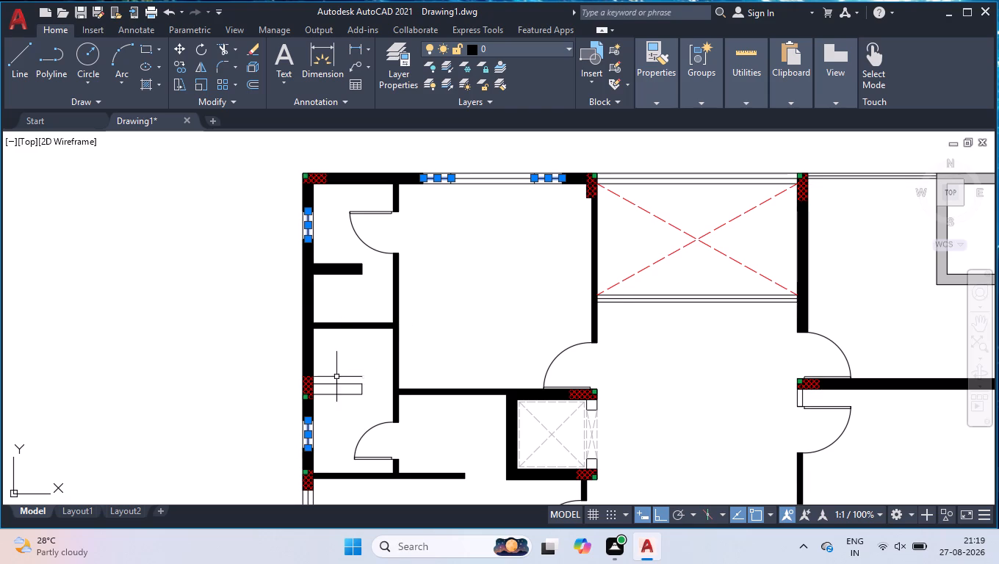
pyautogui.scroll(-1, 343, 322)
pyautogui.scroll(2, 322, 446)
pyautogui.click(320, 439)
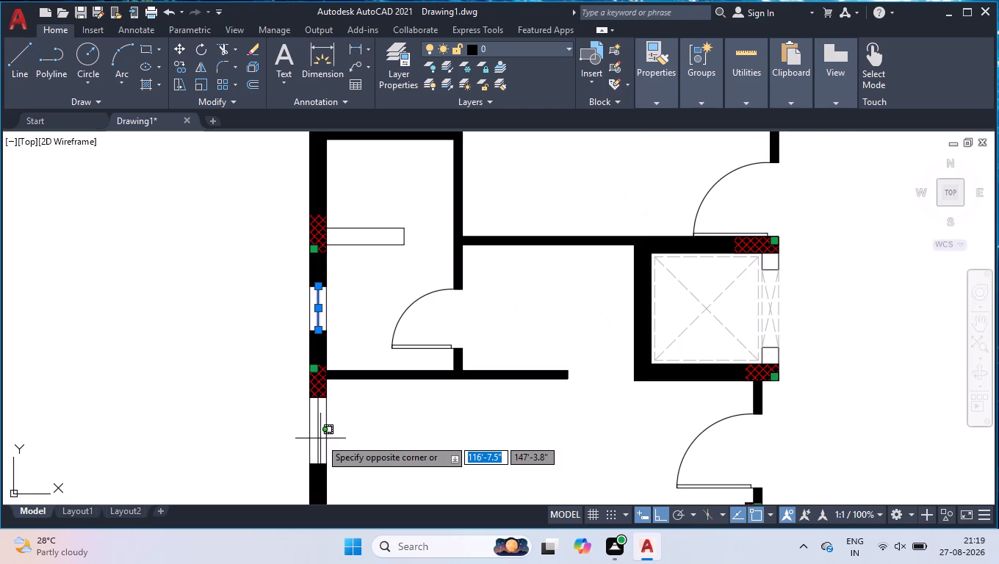
pyautogui.click(313, 436)
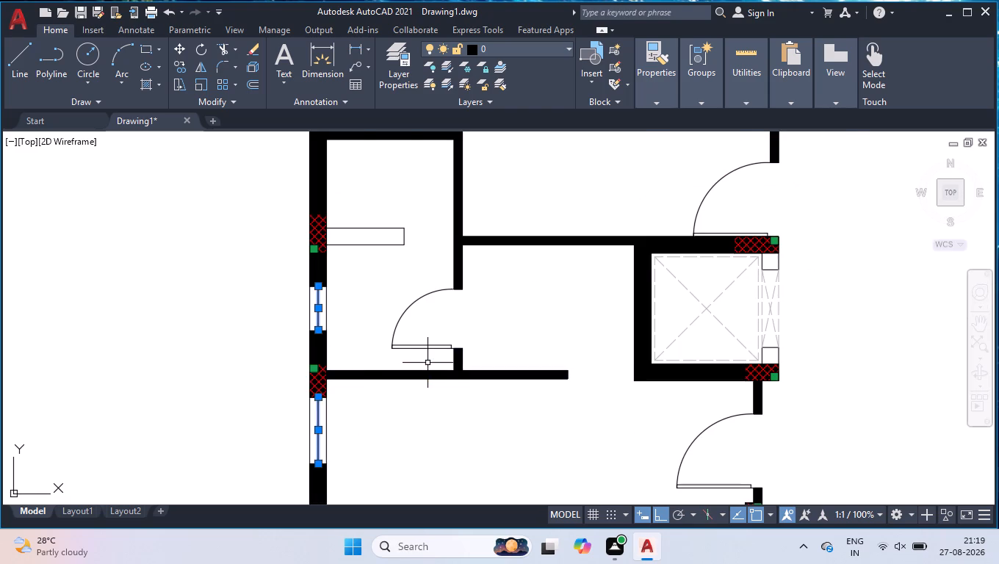
pyautogui.scroll(-1, 426, 365)
pyautogui.scroll(-2, 517, 338)
pyautogui.scroll(4, 536, 423)
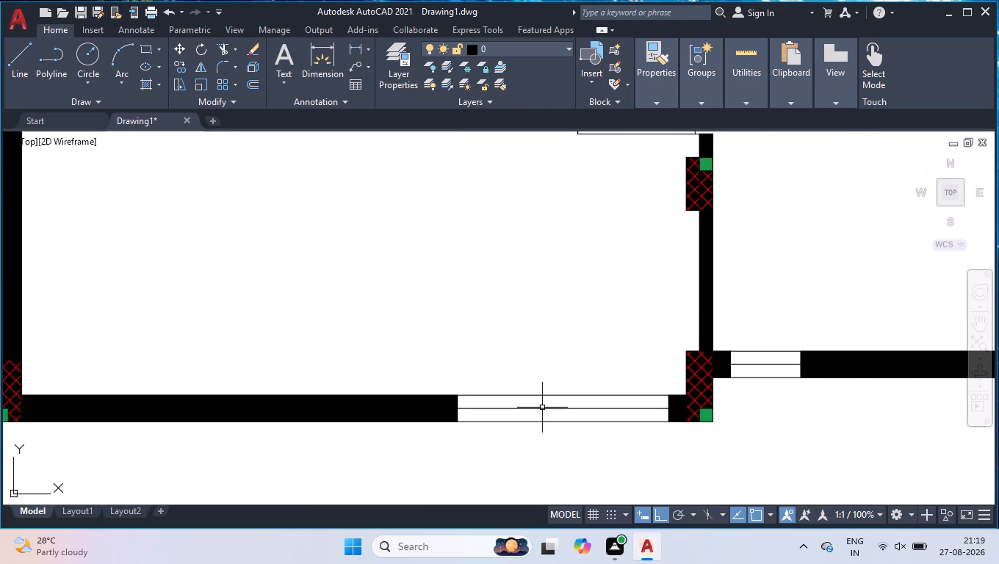
pyautogui.click(542, 408)
pyautogui.click(762, 366)
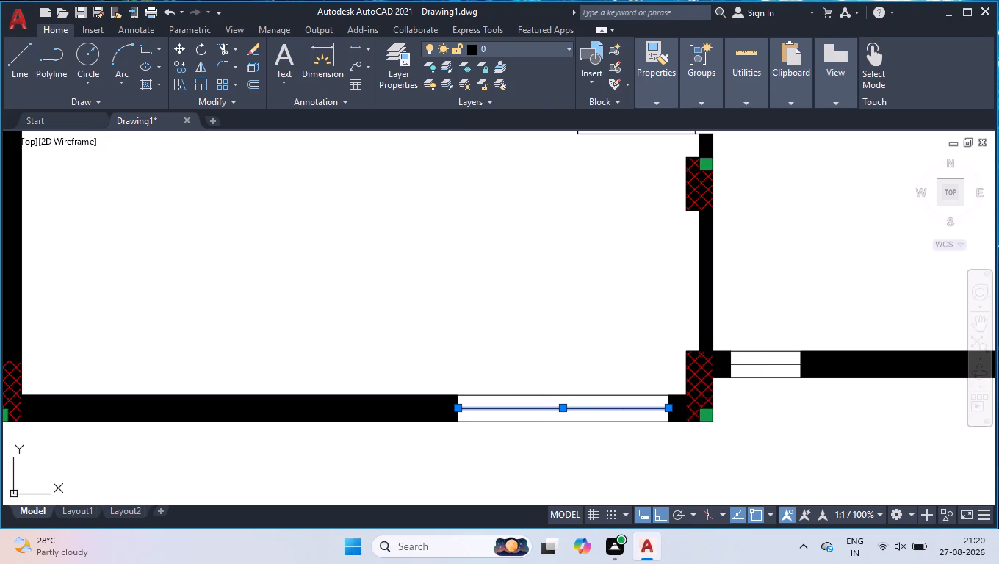
pyautogui.scroll(-2, 541, 353)
pyautogui.scroll(2, 838, 353)
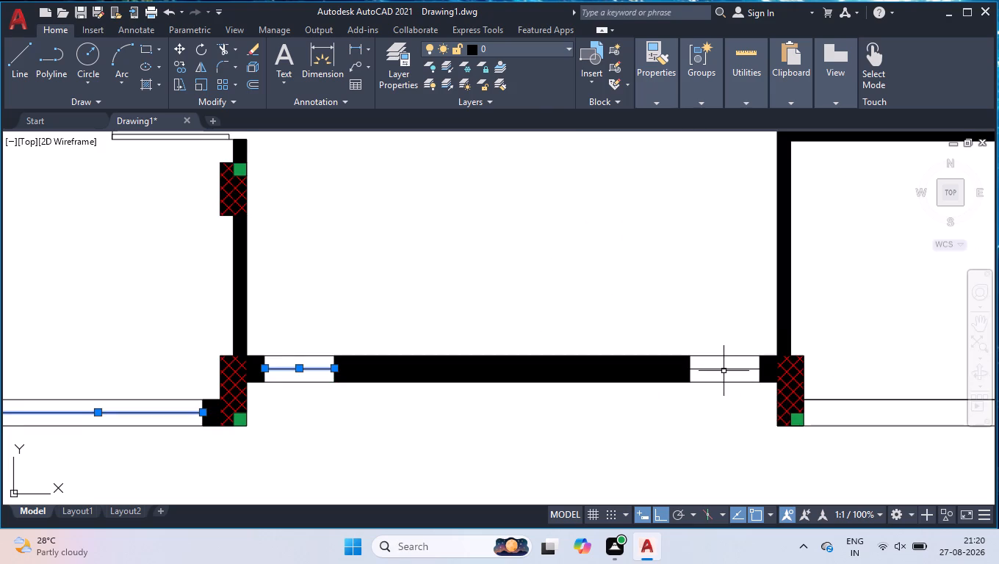
pyautogui.click(724, 369)
pyautogui.scroll(-1, 638, 277)
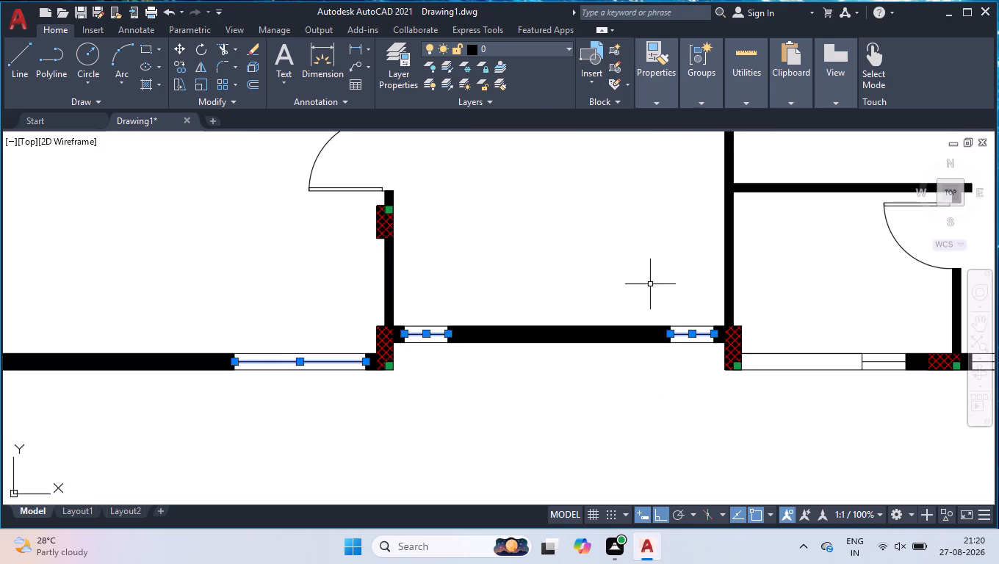
pyautogui.click(885, 361)
pyautogui.scroll(-1, 717, 378)
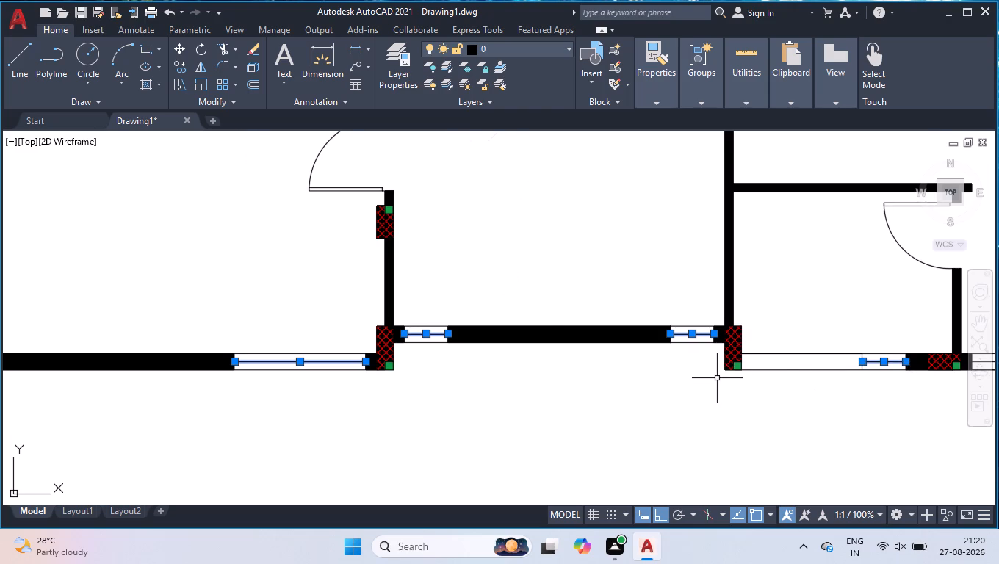
pyautogui.scroll(-1, 621, 333)
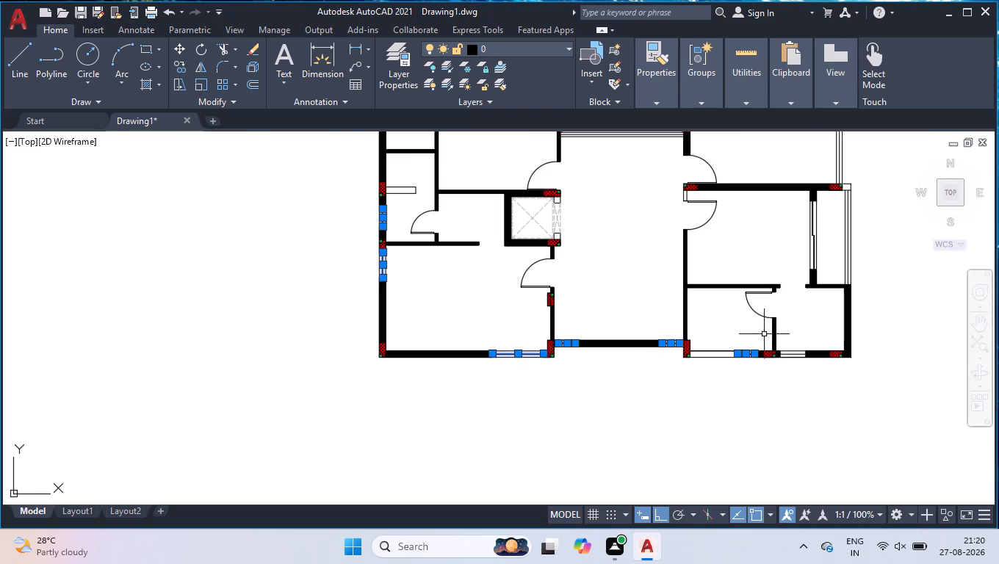
pyautogui.scroll(3, 817, 346)
pyautogui.click(730, 383)
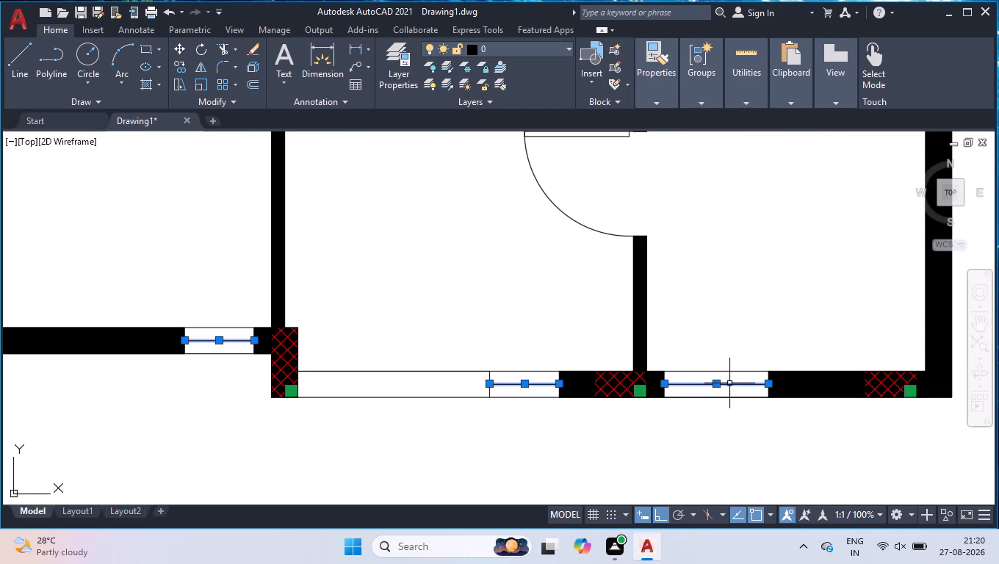
pyautogui.scroll(-4, 723, 336)
pyautogui.scroll(3, 764, 279)
pyautogui.click(732, 258)
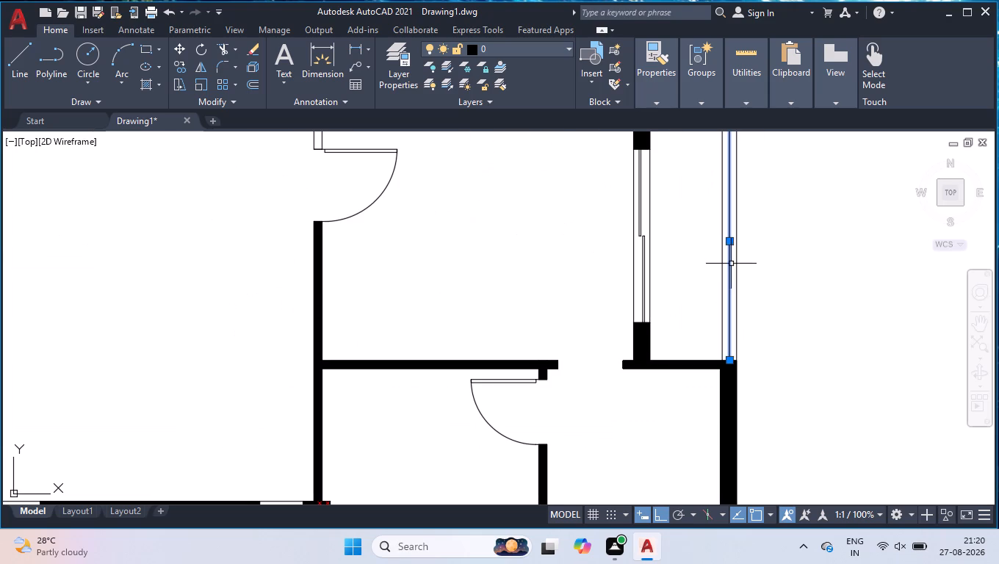
pyautogui.scroll(-4, 753, 333)
pyautogui.scroll(3, 751, 306)
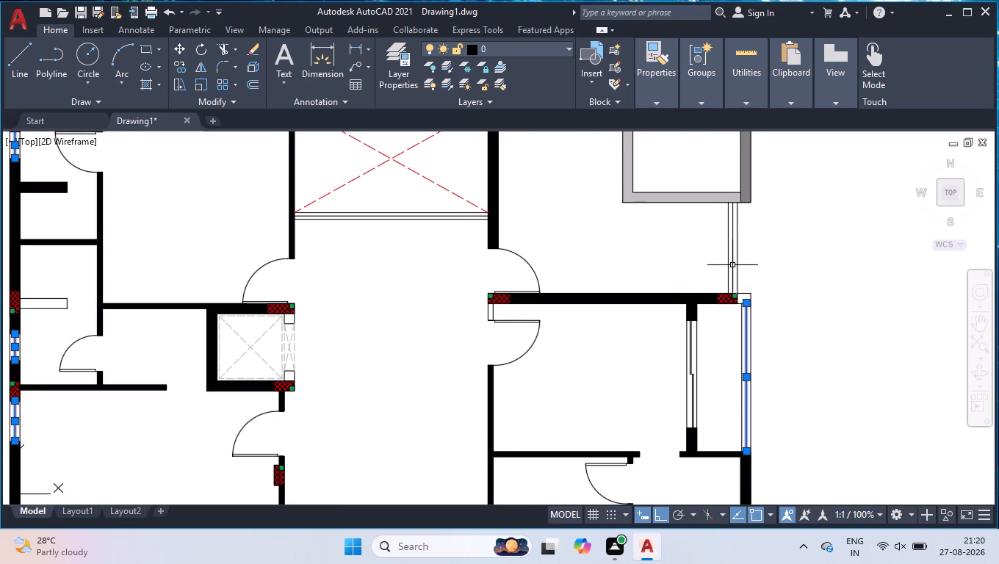
pyautogui.click(732, 265)
pyautogui.scroll(-1, 679, 299)
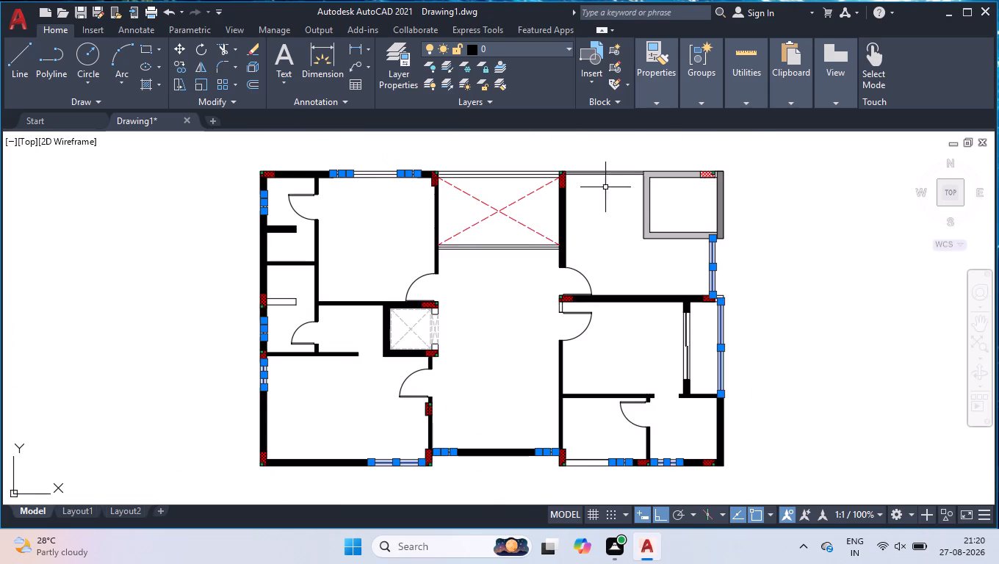
pyautogui.scroll(3, 594, 148)
pyautogui.click(624, 222)
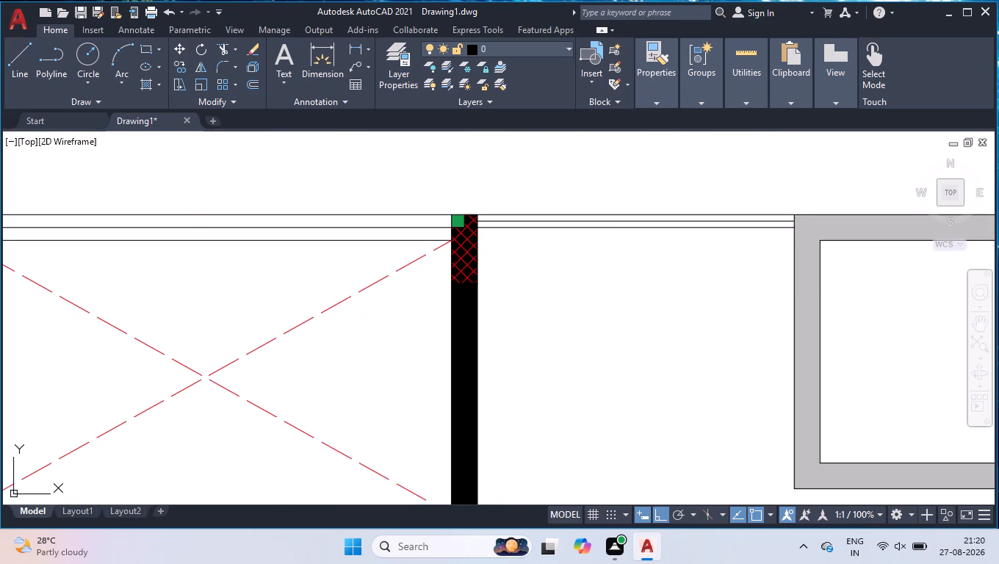
pyautogui.scroll(-2, 657, 276)
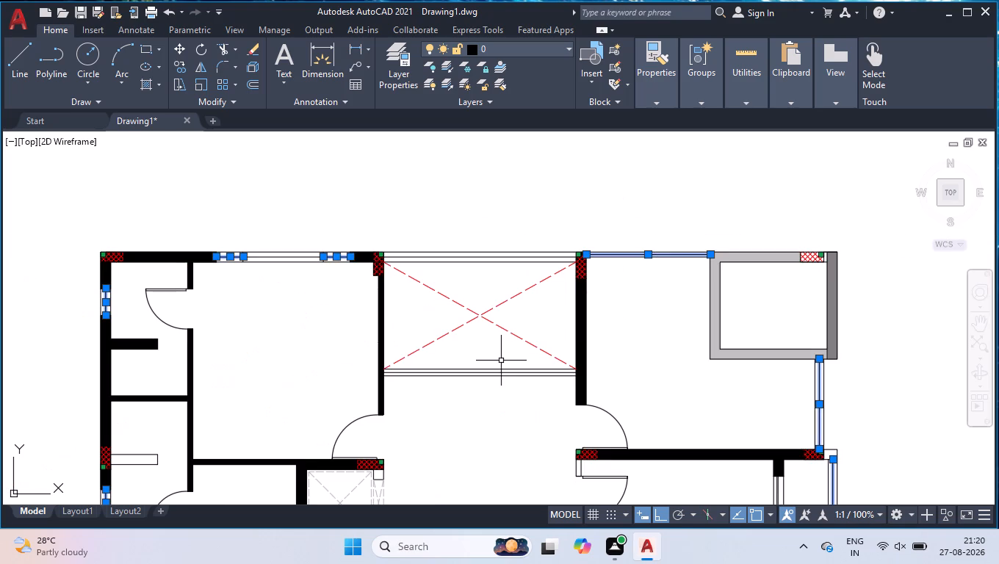
pyautogui.click(494, 372)
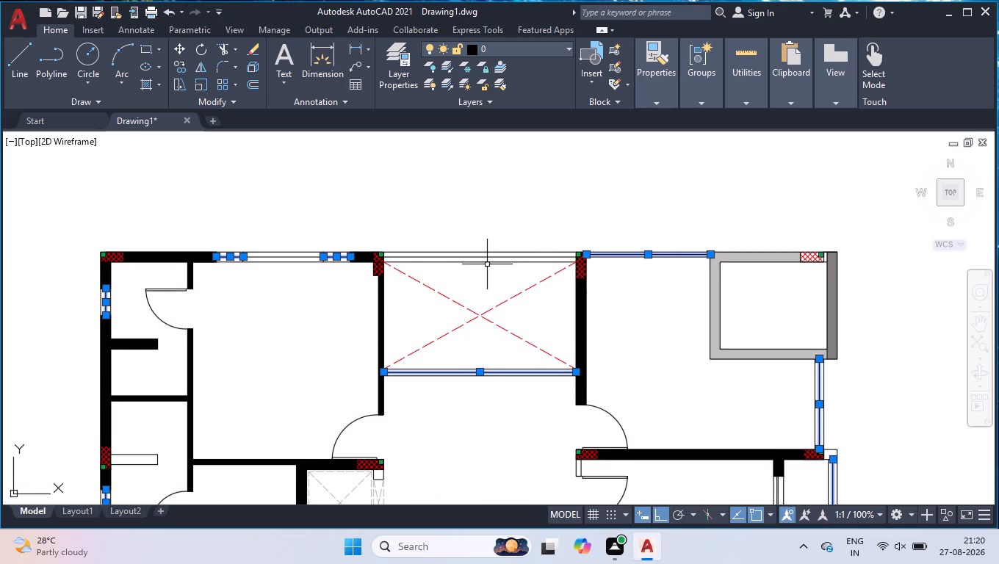
pyautogui.scroll(-2, 518, 247)
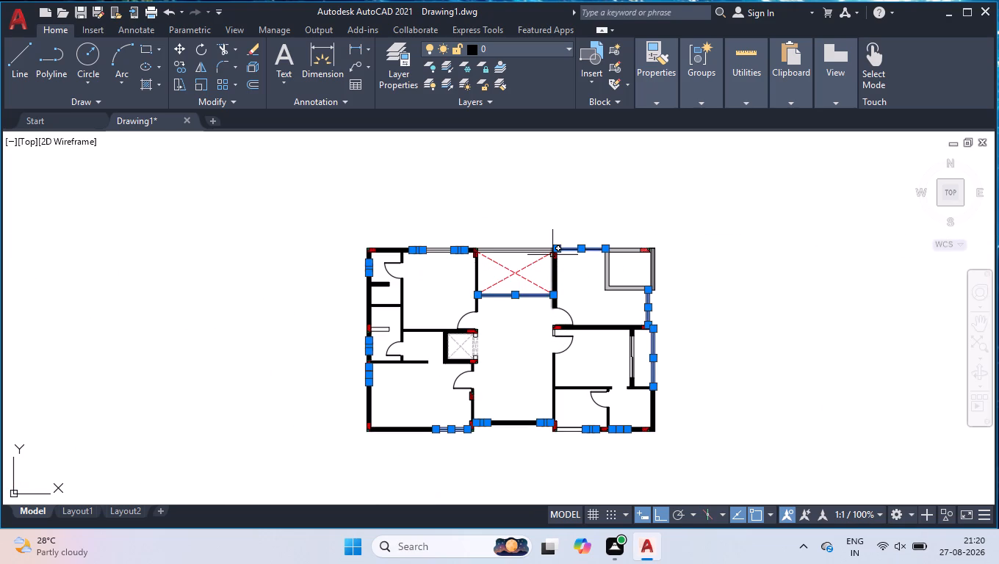
pyautogui.hotkey('ctrl', '1')
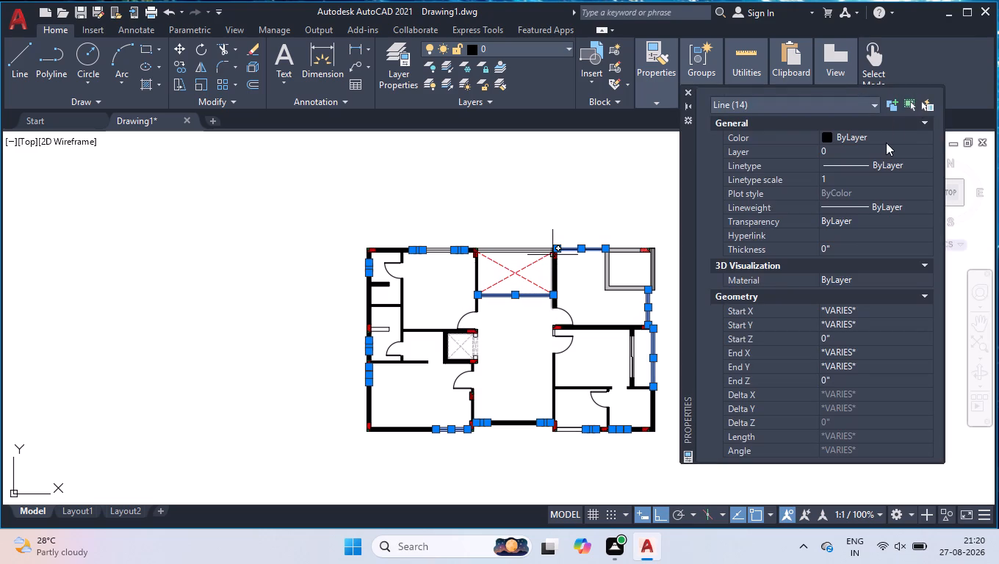
pyautogui.doubleClick(886, 142)
pyautogui.scroll(-3, 873, 232)
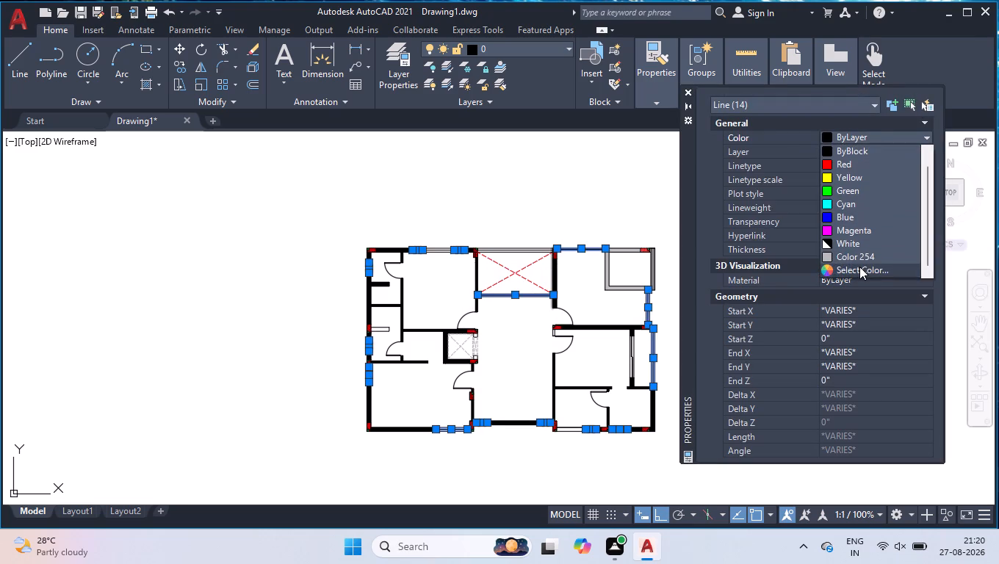
pyautogui.click(859, 267)
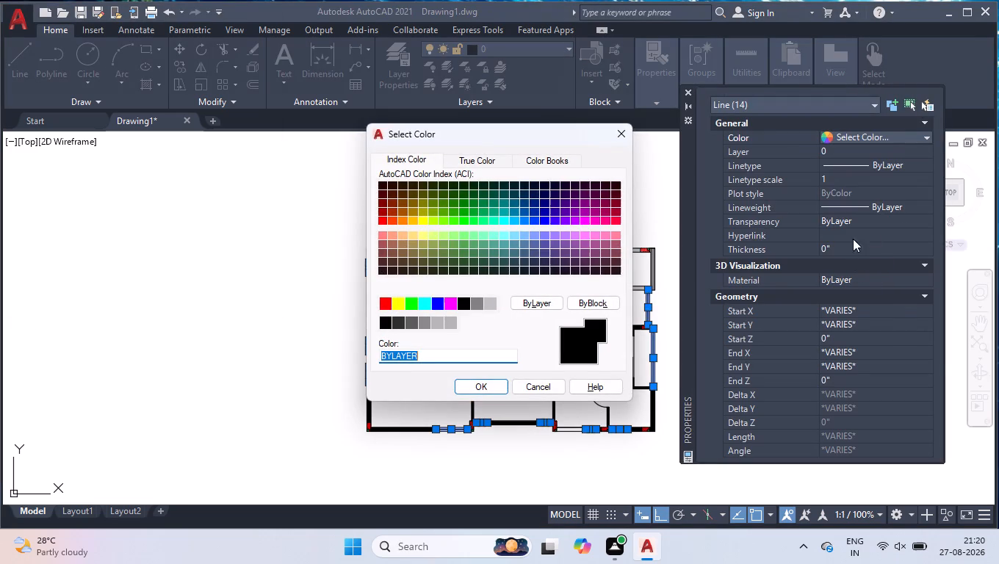
pyautogui.click(873, 130)
pyautogui.click(875, 140)
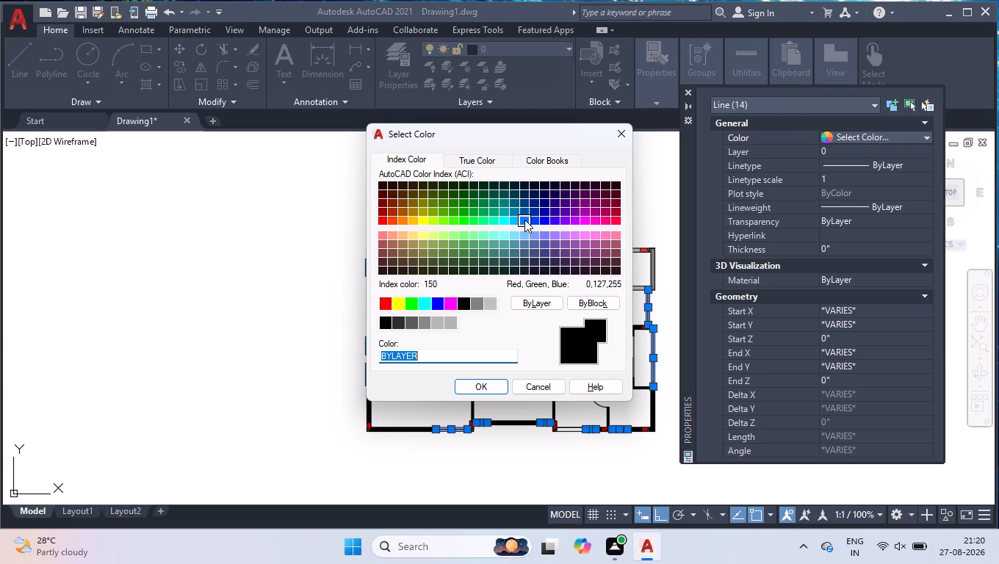
pyautogui.click(524, 221)
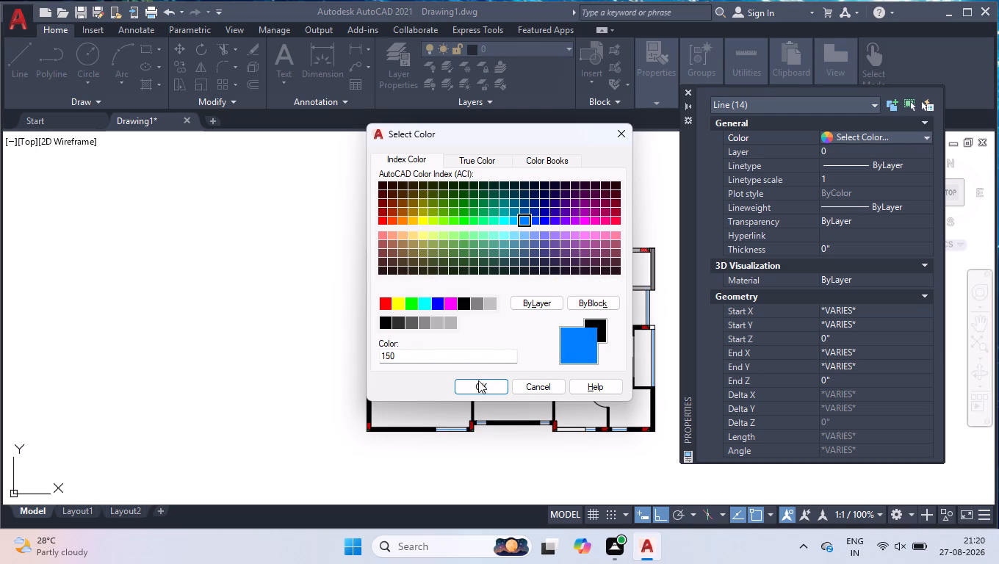
pyautogui.click(475, 390)
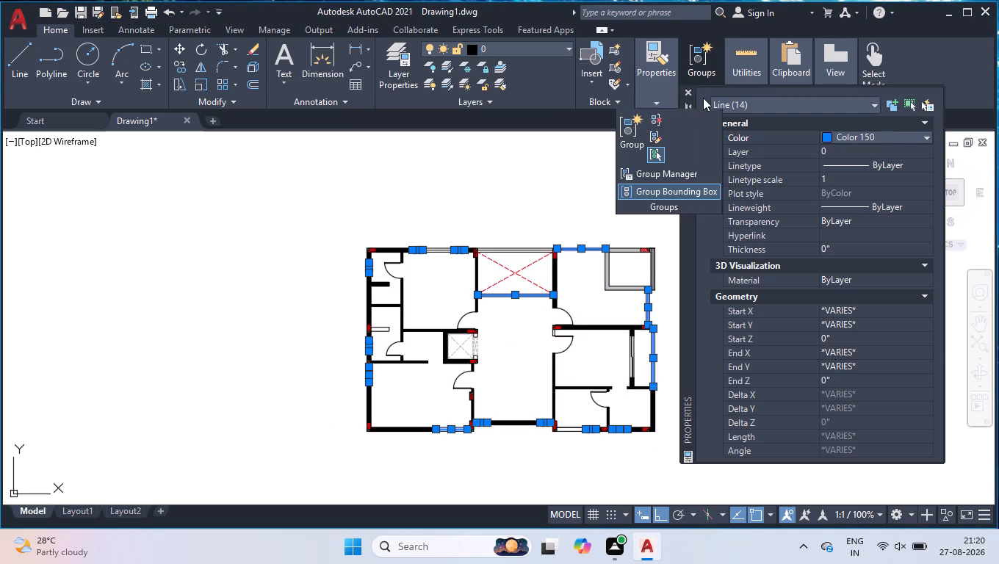
pyautogui.click(687, 92)
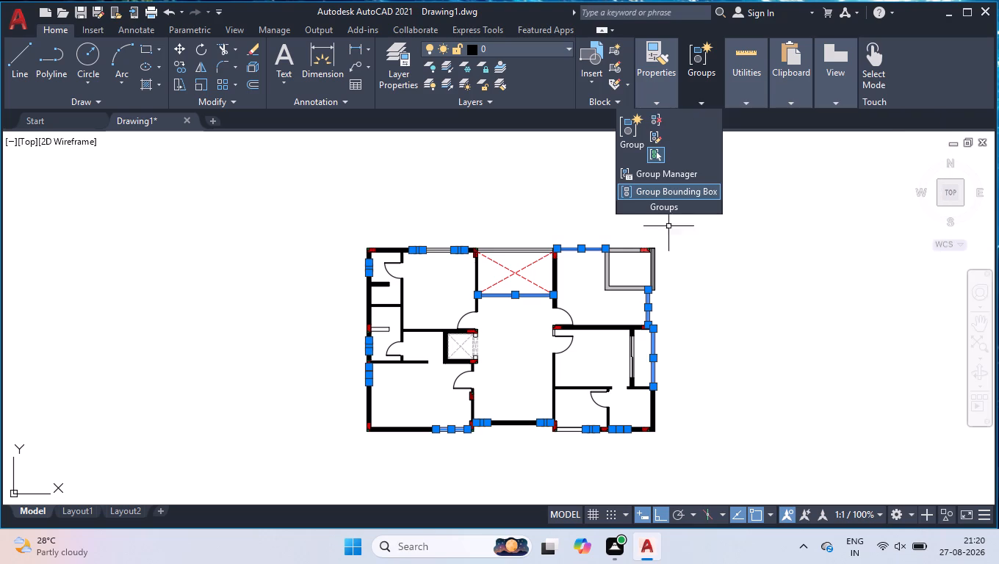
pyautogui.keyDown('shift'); pyautogui.moveTo(691, 224); pyautogui.dragTo(690, 239); pyautogui.keyUp('shift')
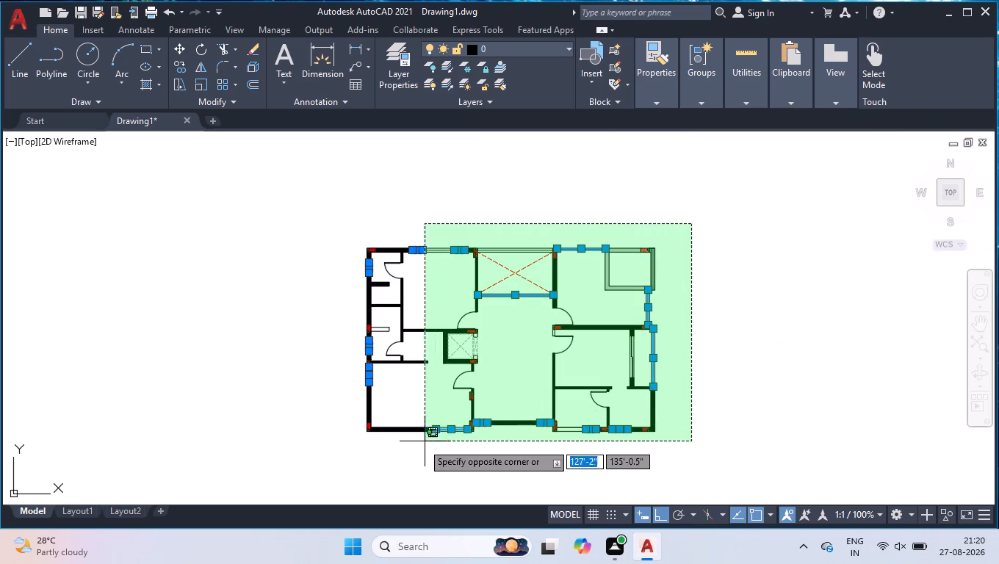
pyautogui.keyDown('shift'); pyautogui.click(358, 446); pyautogui.keyUp('shift')
# Set the centre line of the northwest window's middle segment to colour index 150.
pyautogui.scroll(2, 431, 257)
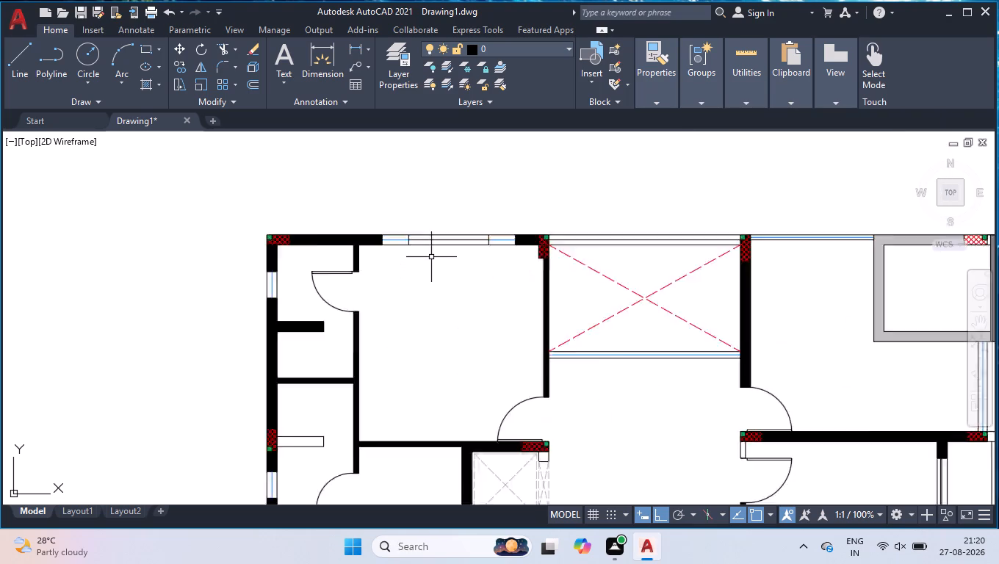
pyautogui.scroll(1, 431, 257)
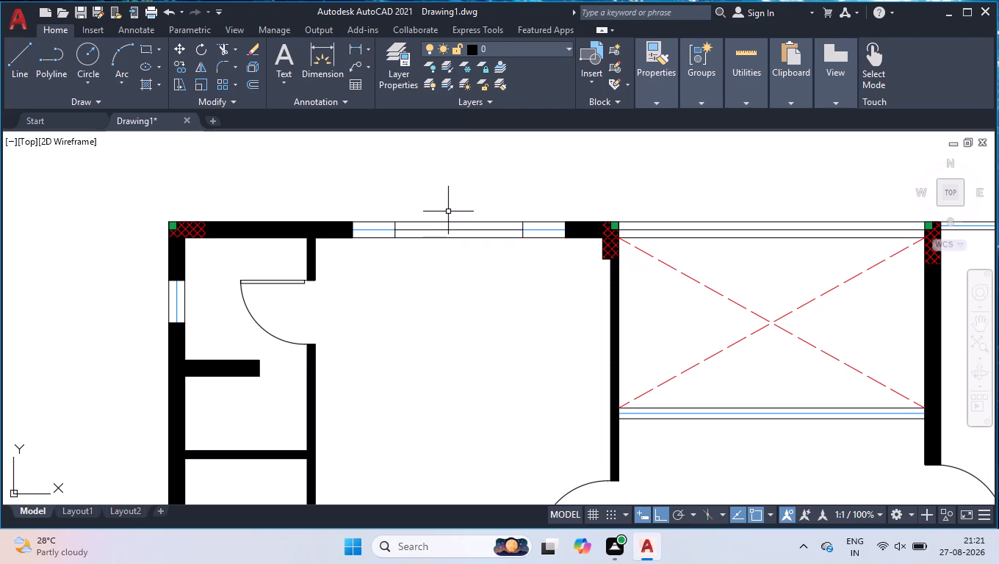
pyautogui.click(447, 228)
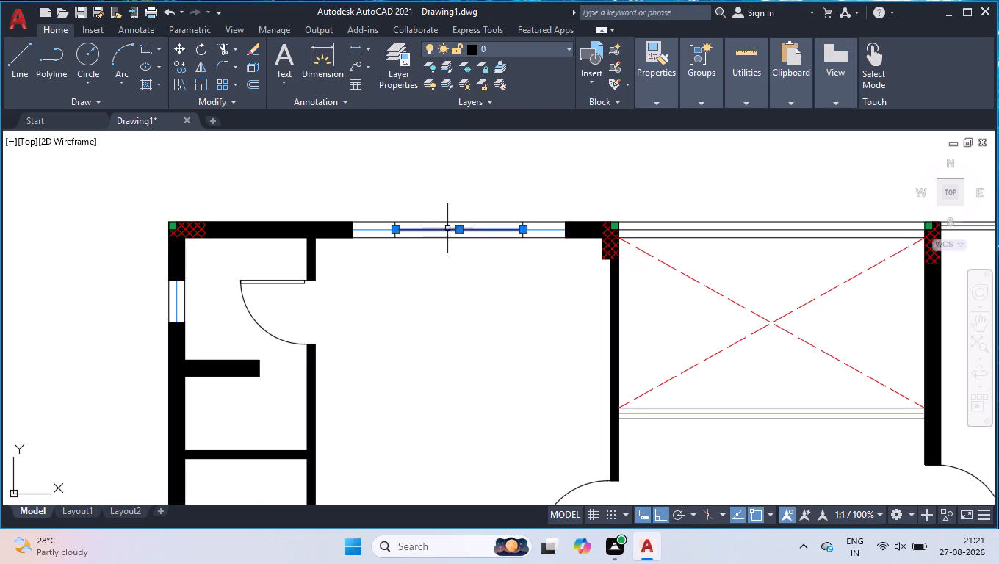
pyautogui.hotkey('ctrl', '1')
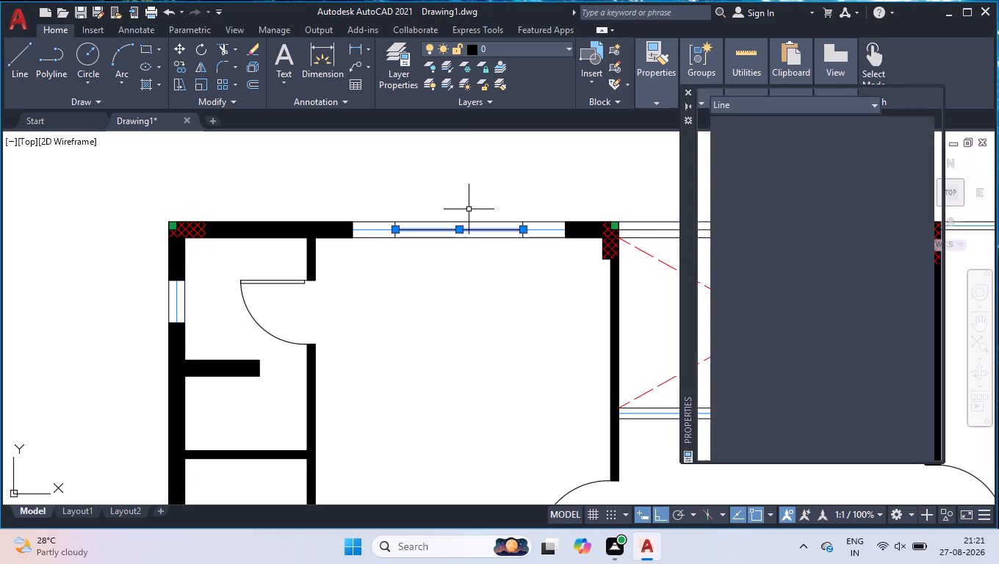
pyautogui.doubleClick(891, 141)
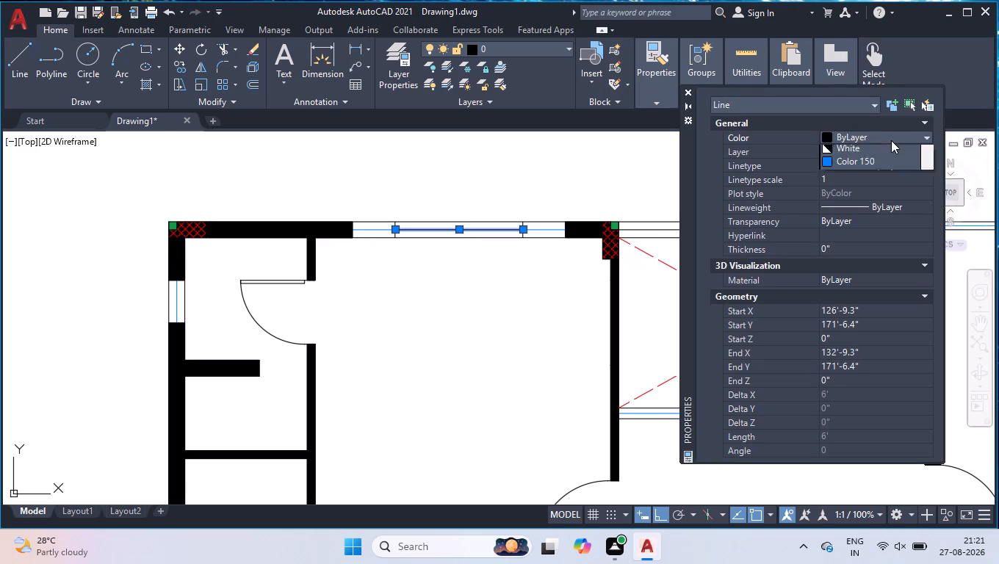
pyautogui.click(843, 266)
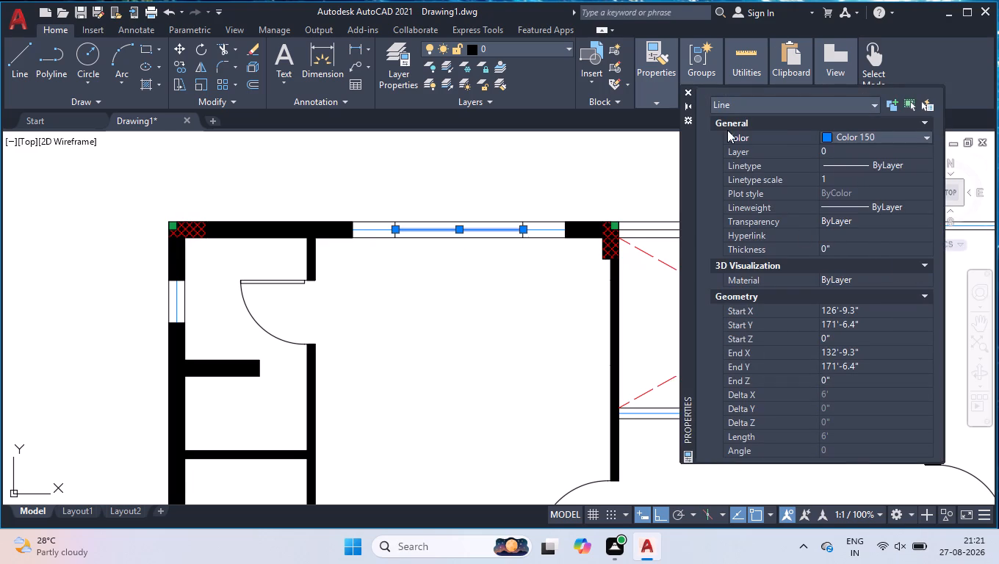
pyautogui.click(688, 93)
# Apply the dashed ACAD_ISO02W linetype to the northwest window's middle centre line and the centre lines of the two toilet windows on the west wall.
pyautogui.keyDown('shift'); pyautogui.click(521, 209); pyautogui.keyUp('shift')
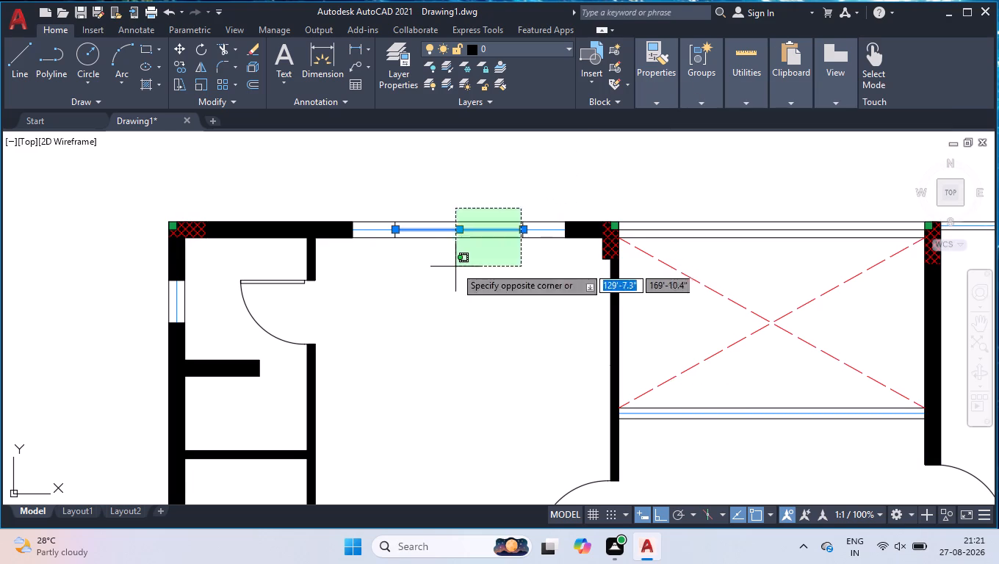
pyautogui.keyDown('shift'); pyautogui.click(455, 267); pyautogui.keyUp('shift')
pyautogui.click(462, 229)
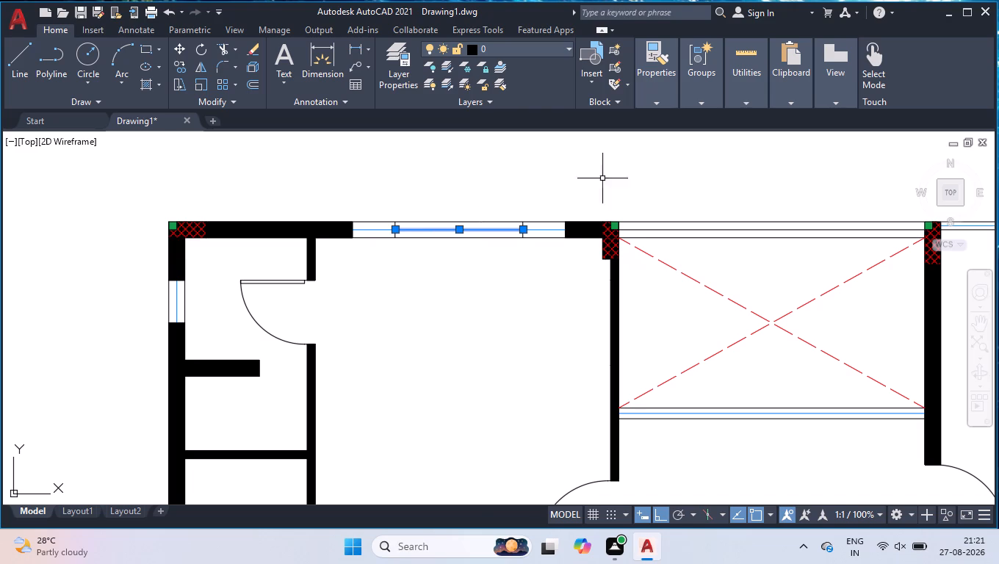
pyautogui.click(174, 297)
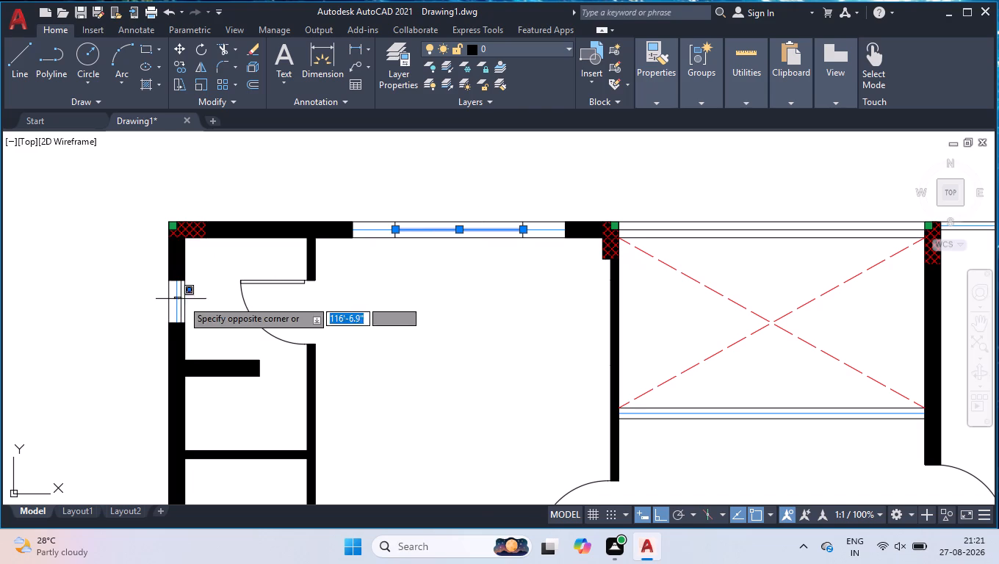
pyautogui.click(175, 305)
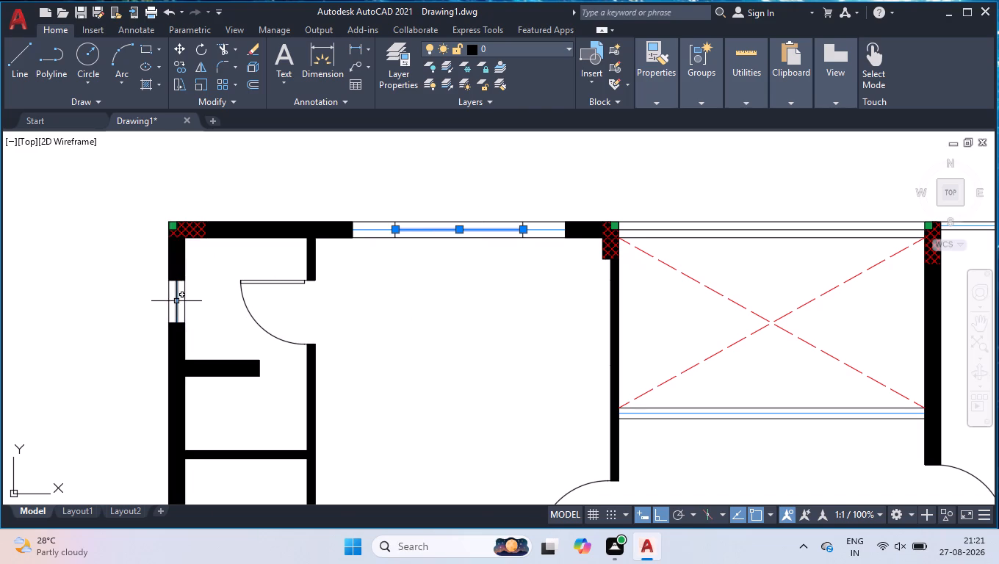
pyautogui.click(176, 301)
pyautogui.scroll(-1, 306, 236)
pyautogui.scroll(-1, 358, 345)
pyautogui.scroll(3, 275, 444)
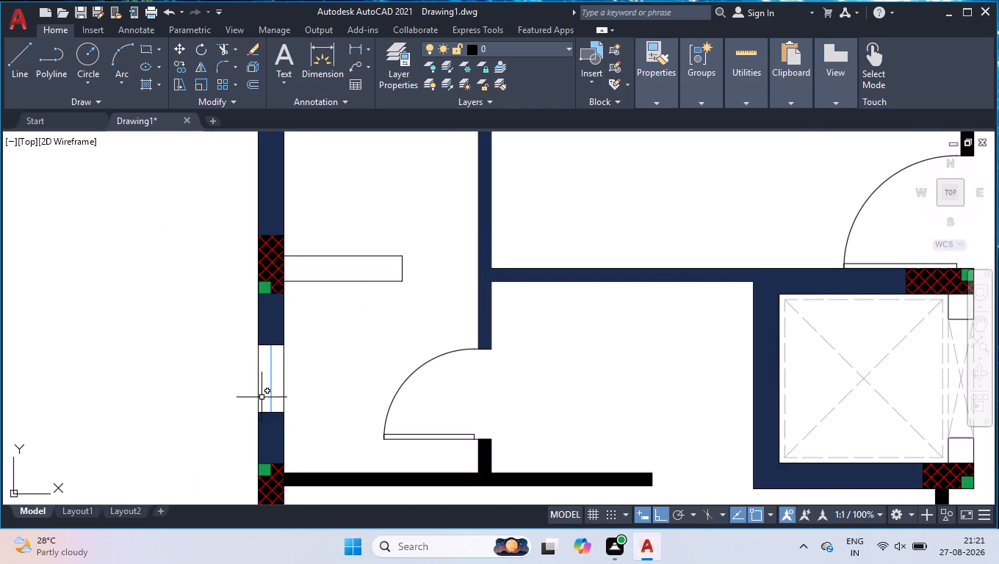
pyautogui.click(270, 378)
pyautogui.scroll(-1, 313, 355)
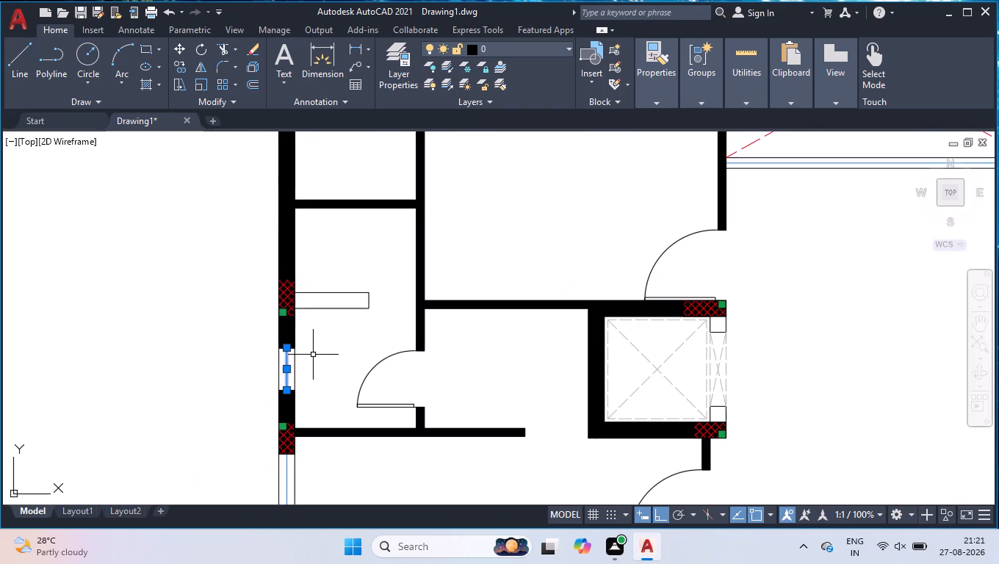
pyautogui.scroll(-1, 324, 341)
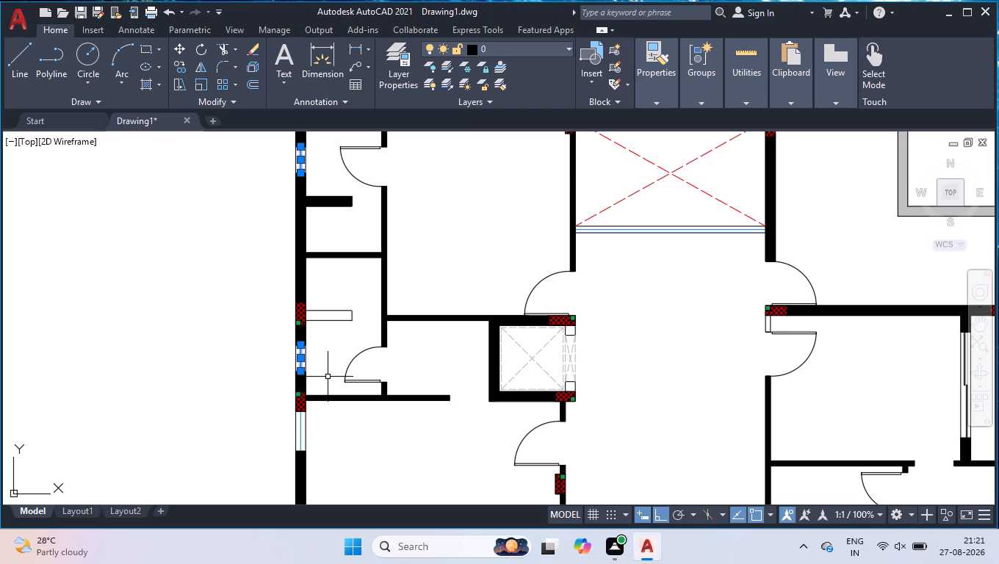
pyautogui.hotkey('ctrl', '1')
pyautogui.doubleClick(877, 164)
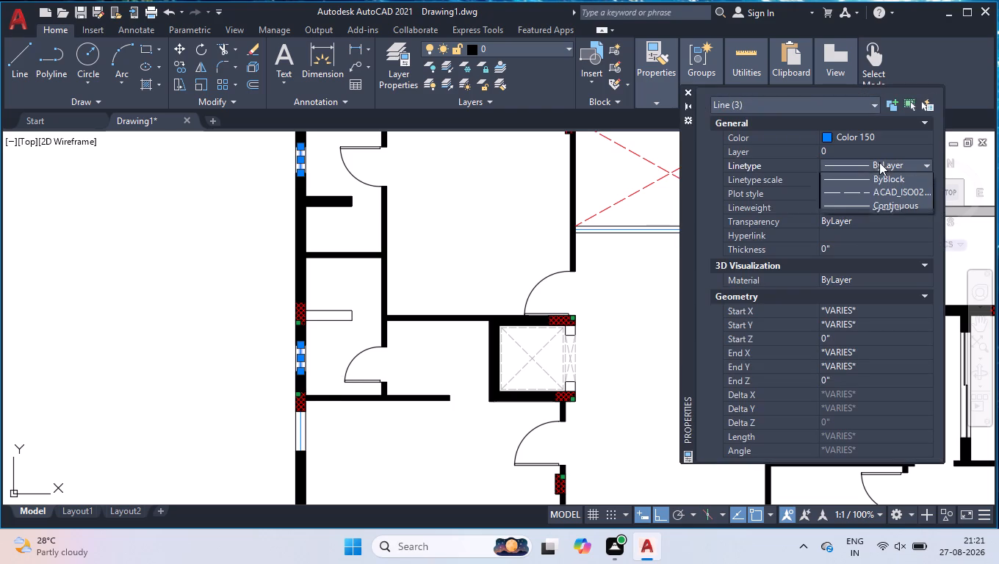
pyautogui.click(868, 202)
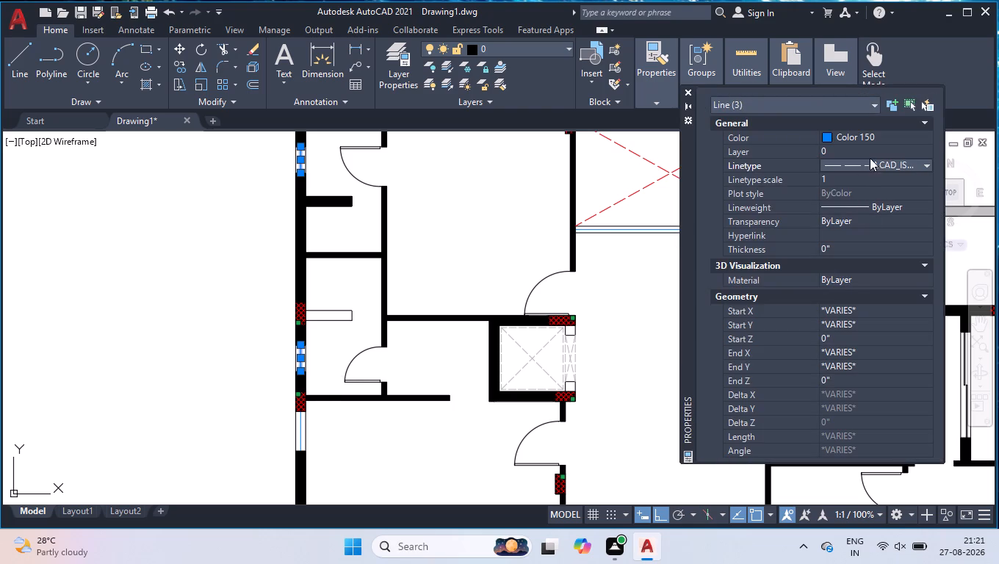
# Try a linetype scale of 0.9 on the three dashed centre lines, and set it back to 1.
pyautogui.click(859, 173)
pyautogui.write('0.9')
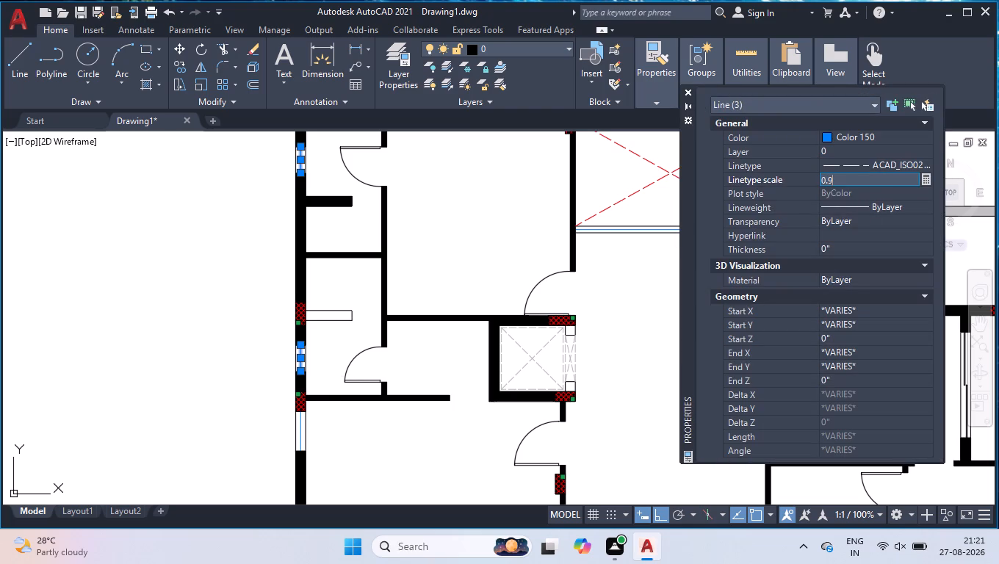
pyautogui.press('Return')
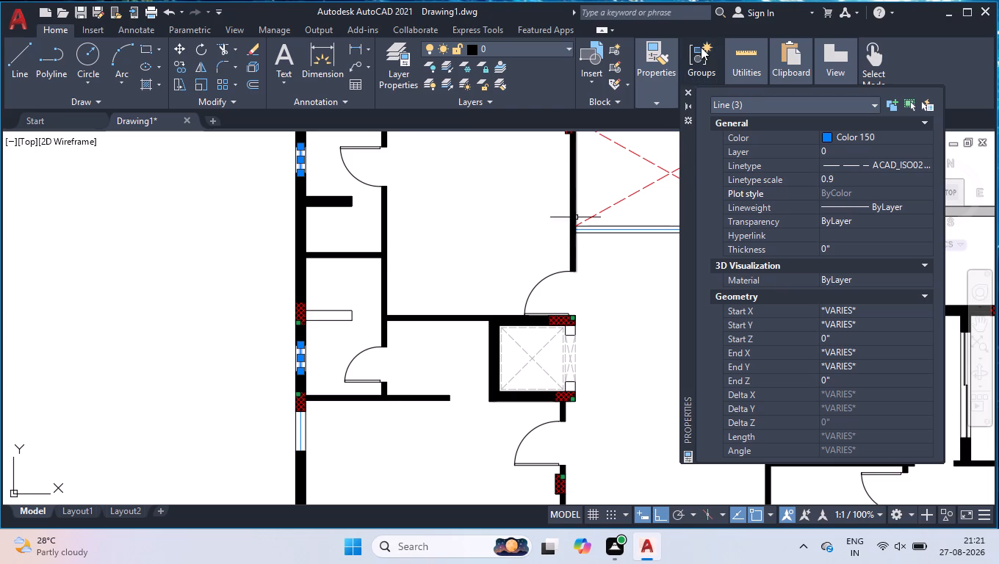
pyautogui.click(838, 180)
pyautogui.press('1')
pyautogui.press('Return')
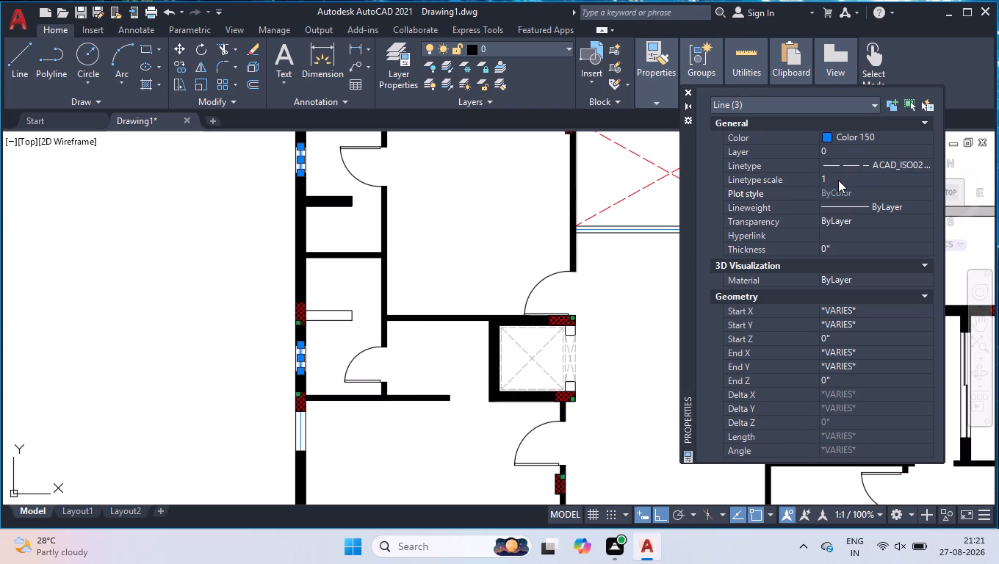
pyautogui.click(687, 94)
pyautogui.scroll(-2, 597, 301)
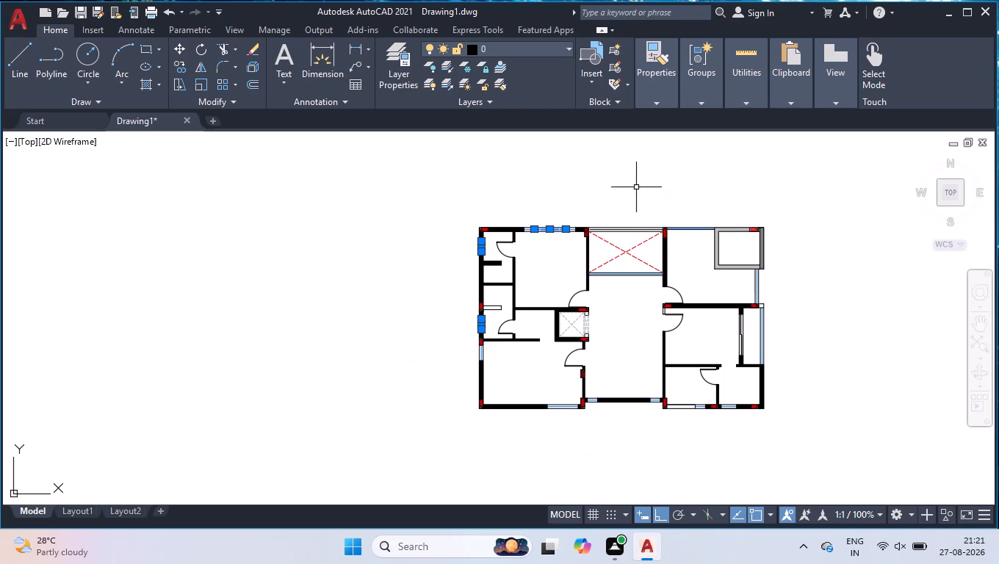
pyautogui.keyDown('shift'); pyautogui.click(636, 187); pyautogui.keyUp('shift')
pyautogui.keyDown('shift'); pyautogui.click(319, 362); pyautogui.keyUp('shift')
# Fill the empty south wall segment between the column and the southeast toilet's window with a solid 0,0,0 hatch.
pyautogui.scroll(1, 530, 260)
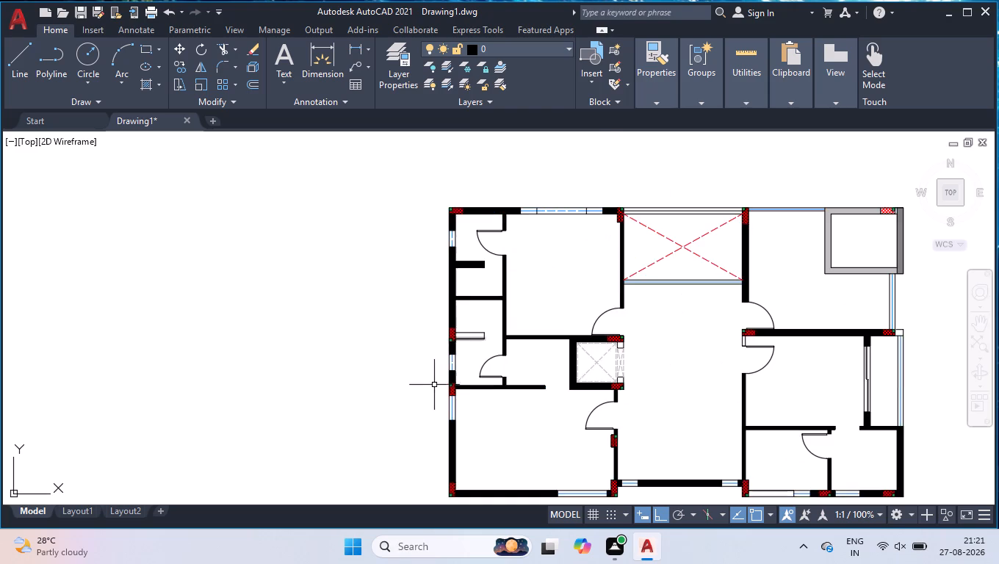
pyautogui.scroll(3, 430, 392)
pyautogui.scroll(-2, 522, 317)
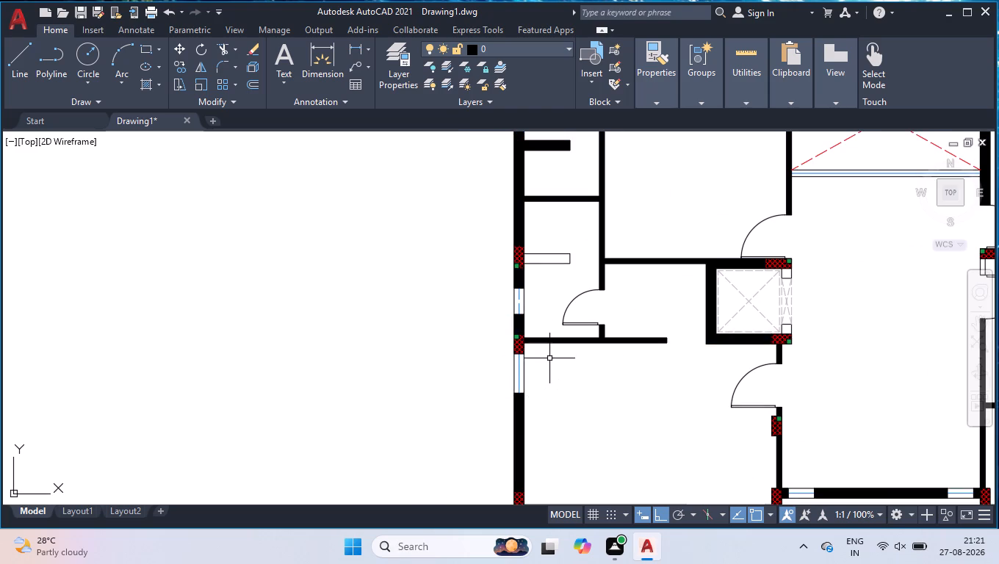
pyautogui.scroll(-1, 549, 380)
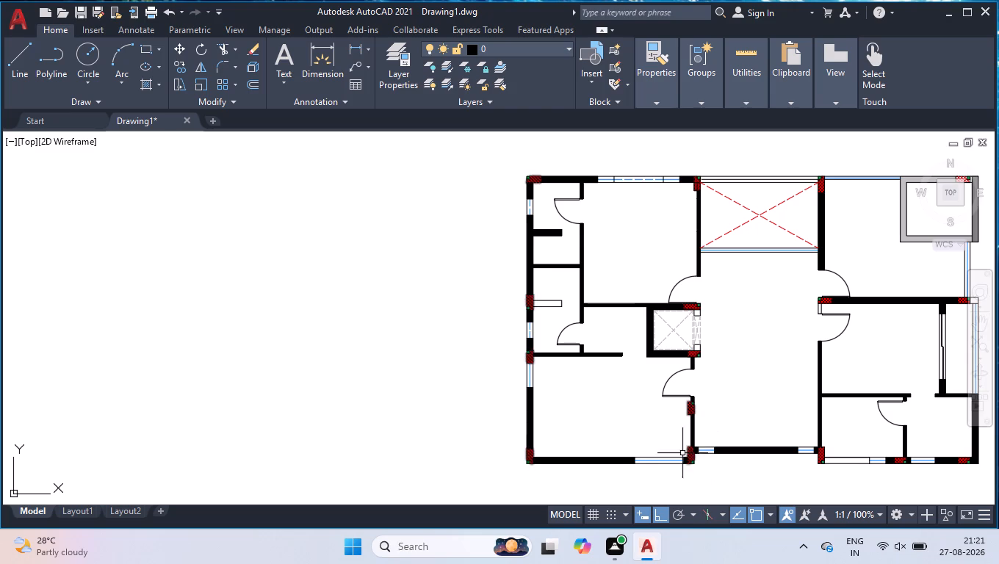
pyautogui.scroll(2, 940, 461)
pyautogui.scroll(2, 740, 459)
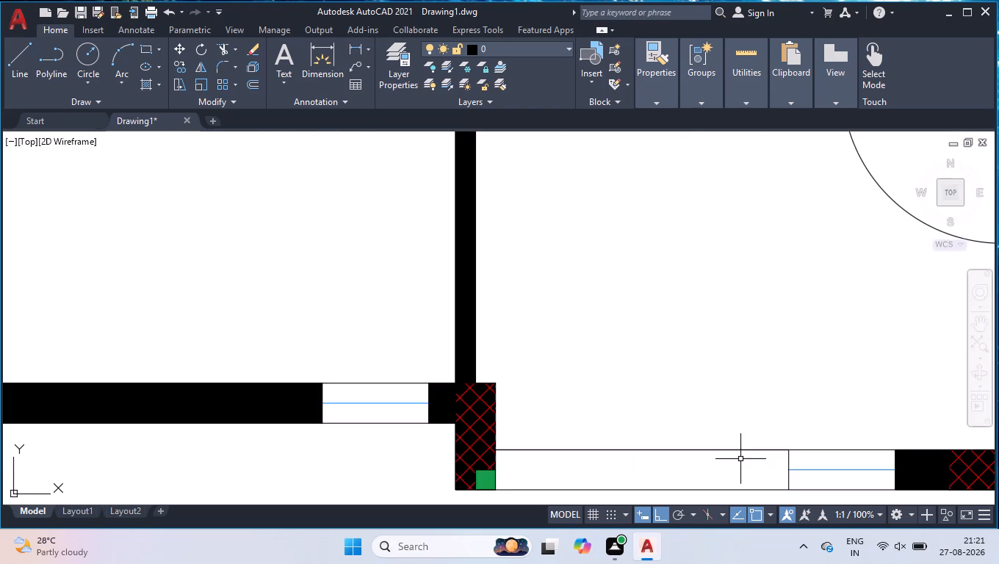
pyautogui.click(142, 84)
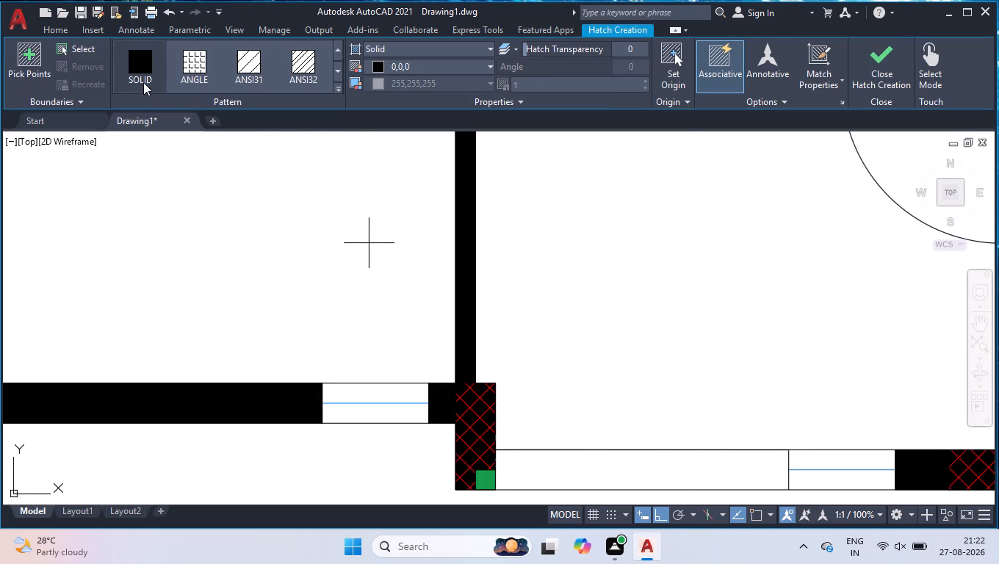
pyautogui.click(618, 460)
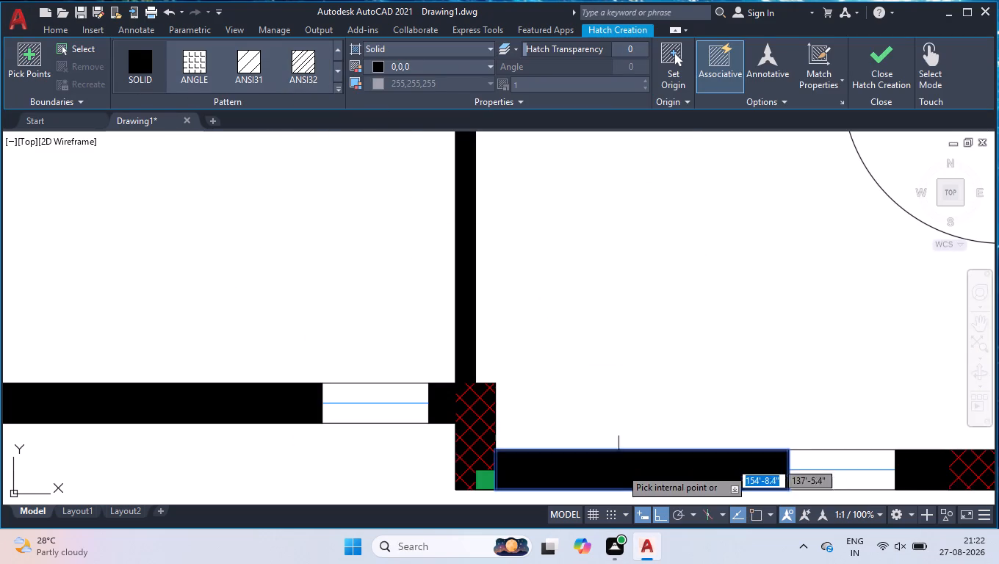
pyautogui.press('Return')
# Apply the dashed ACAD_ISO02W linetype to the centre lines of the two southeast windows in the south wall.
pyautogui.scroll(-1, 602, 463)
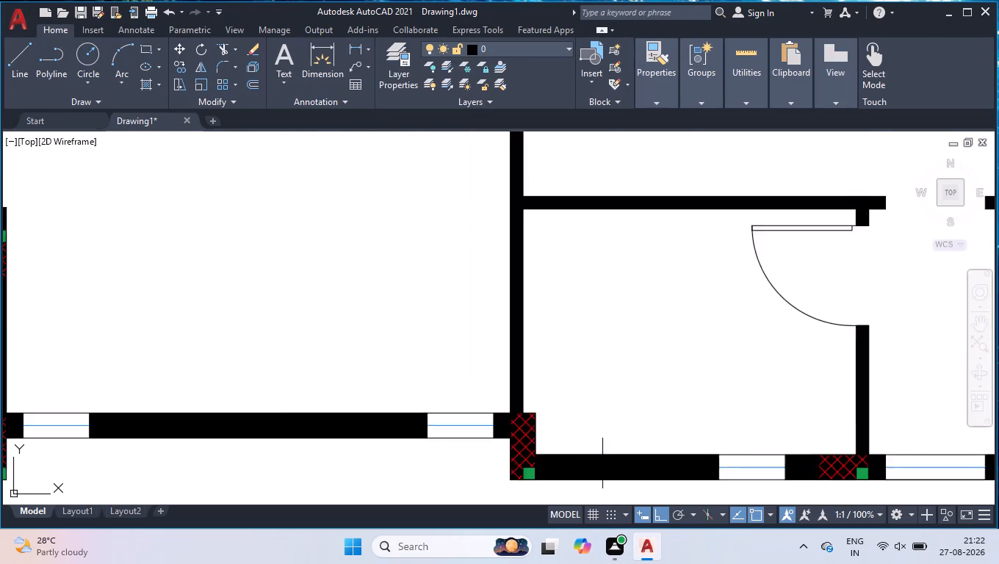
pyautogui.scroll(-1, 602, 463)
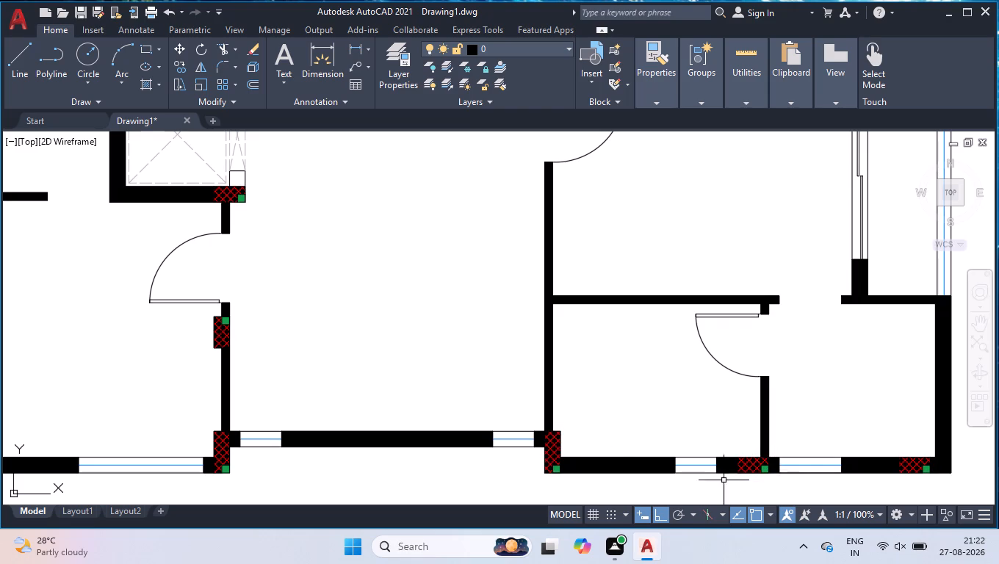
pyautogui.click(704, 466)
pyautogui.click(821, 463)
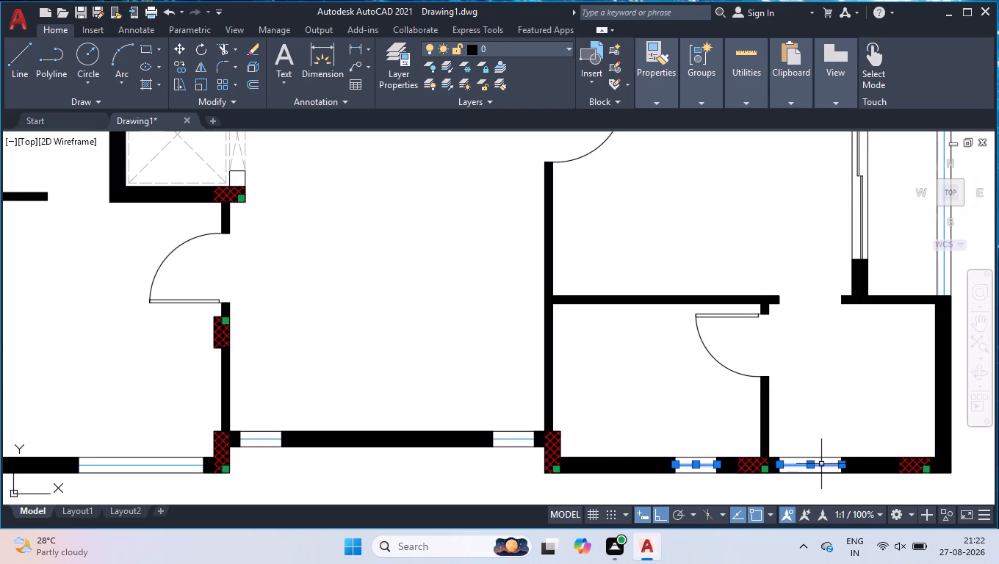
pyautogui.scroll(-3, 663, 438)
pyautogui.scroll(2, 687, 438)
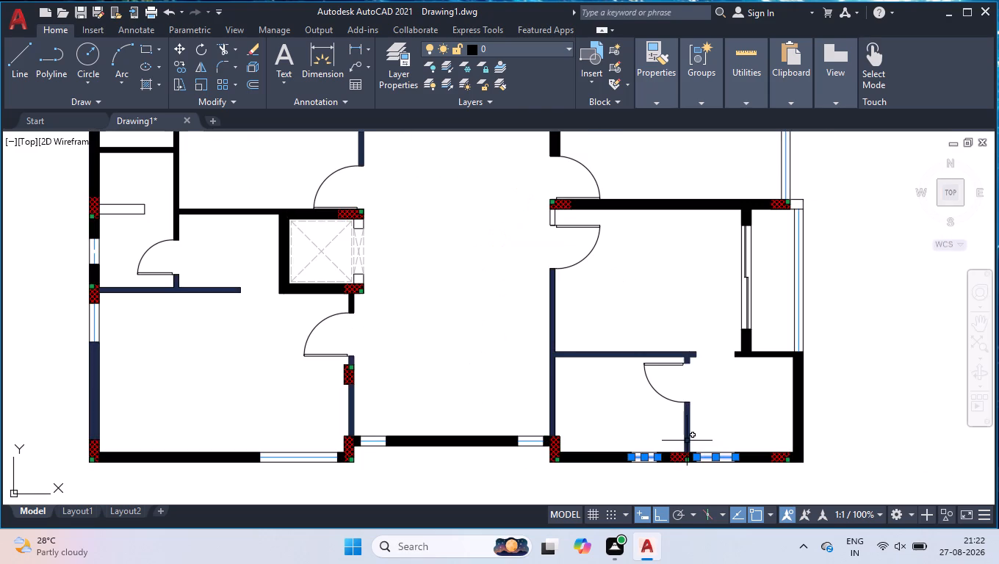
pyautogui.hotkey('ctrl', '1')
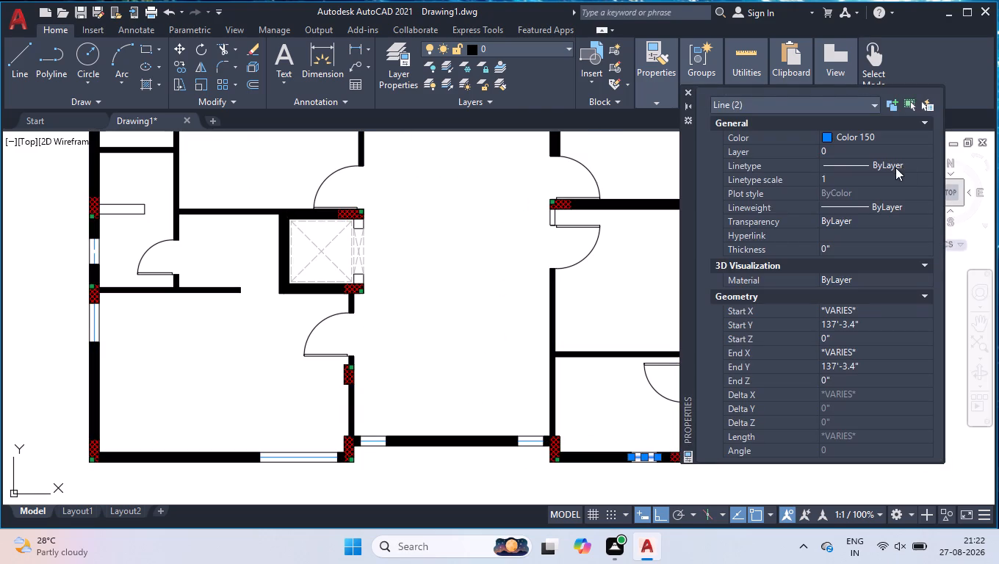
pyautogui.doubleClick(895, 167)
pyautogui.click(885, 201)
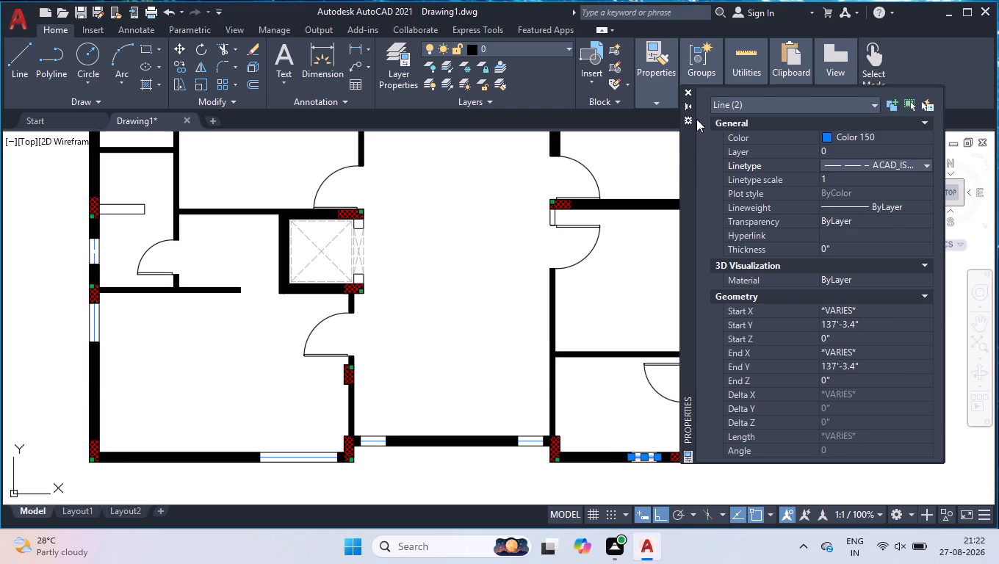
pyautogui.click(687, 91)
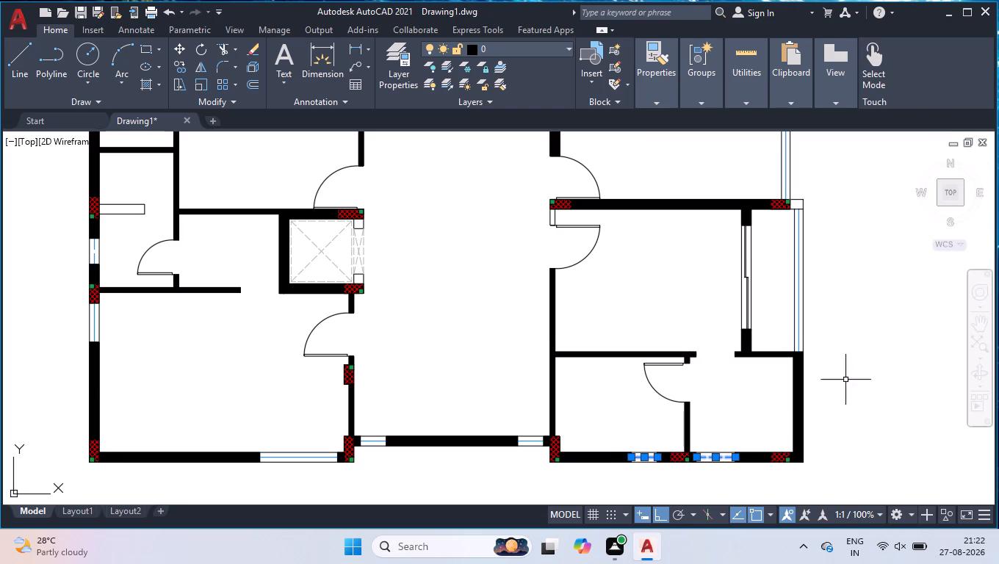
pyautogui.keyDown('shift'); pyautogui.moveTo(835, 343); pyautogui.dragTo(826, 362); pyautogui.keyUp('shift')
pyautogui.keyDown('shift'); pyautogui.click(577, 489); pyautogui.keyUp('shift')
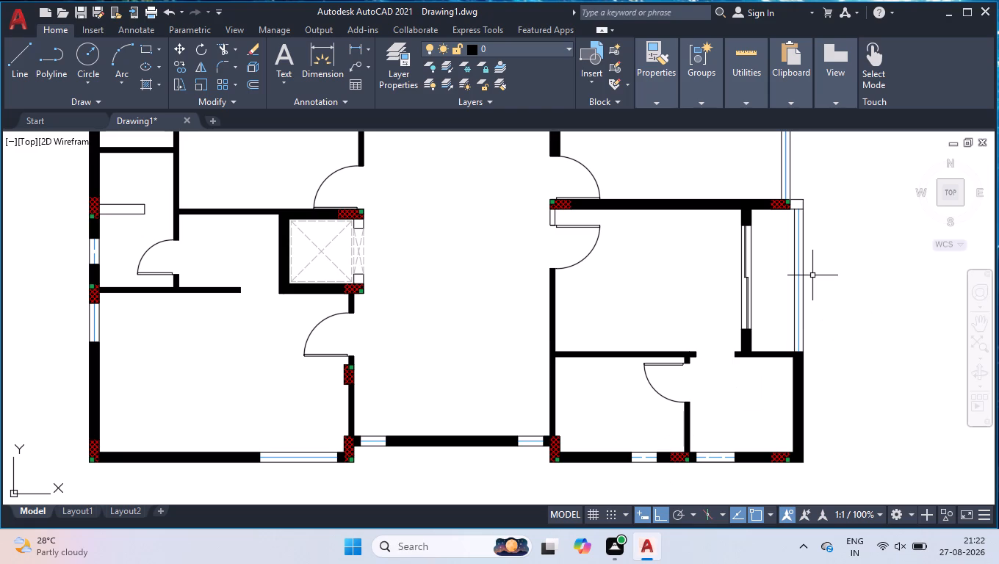
# Delete the vertical line along the inner face of the southeast balcony's east opening and the wall below it.
pyautogui.click(793, 267)
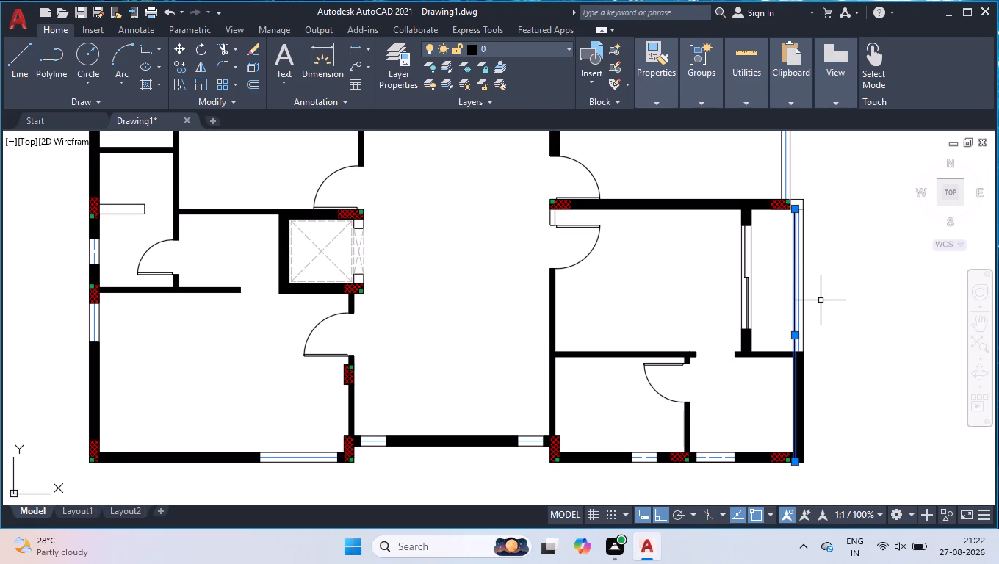
pyautogui.press('Delete')
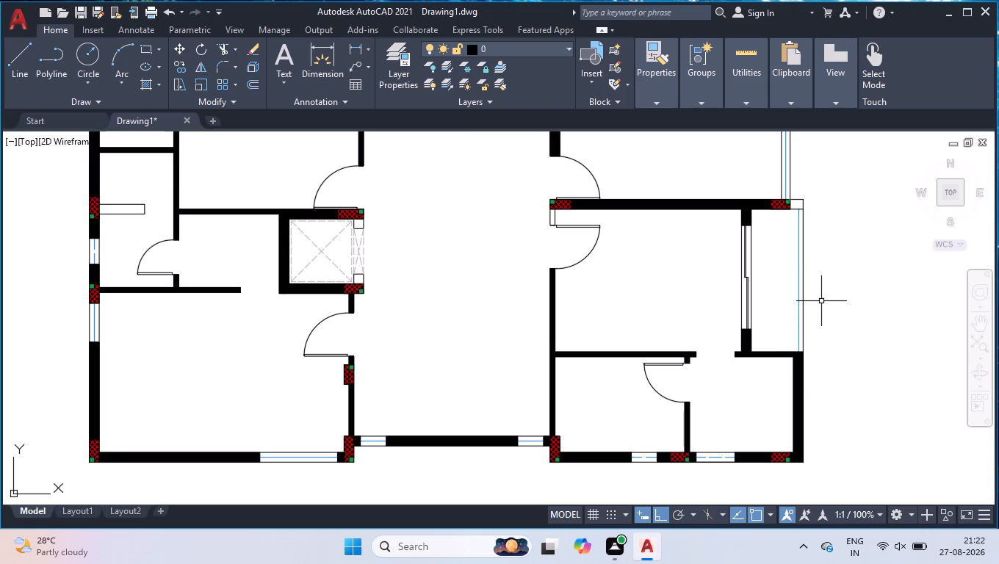
# Set the current lineweight to 0.30 mm and turn on lineweight display in the drawing's lineweight settings.
pyautogui.write('LW')
pyautogui.press('Return')
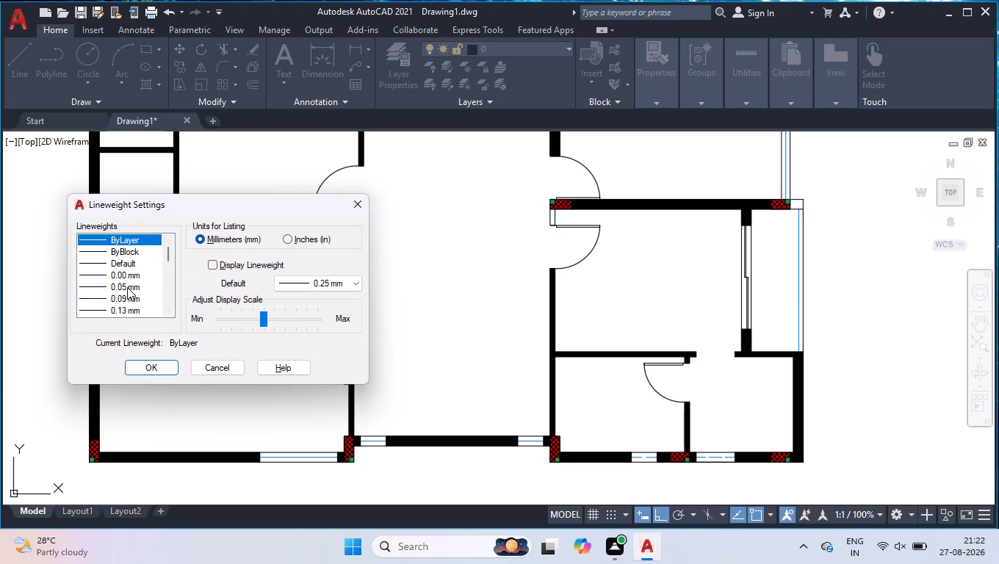
pyautogui.scroll(-2, 127, 287)
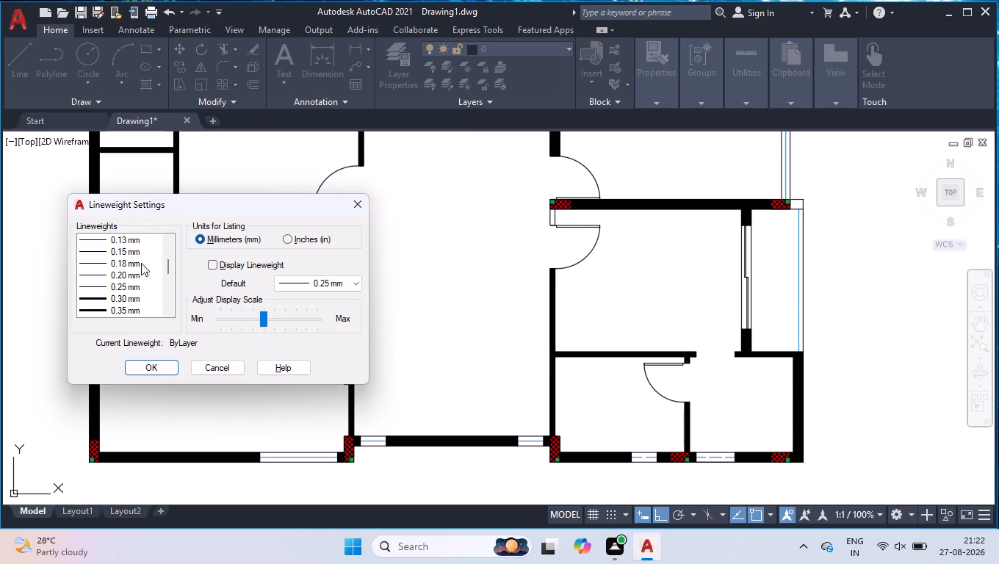
pyautogui.click(136, 300)
pyautogui.click(212, 265)
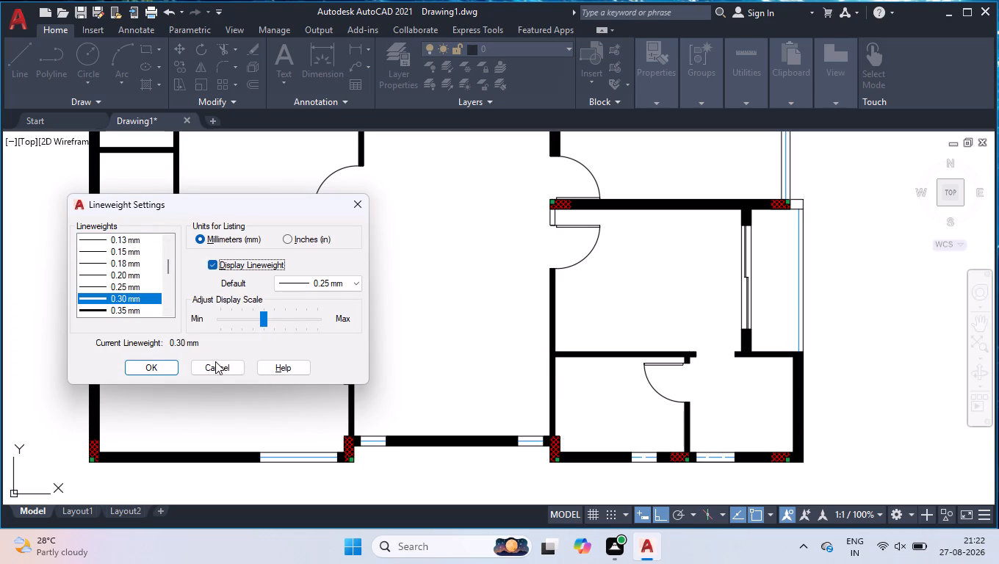
pyautogui.click(151, 369)
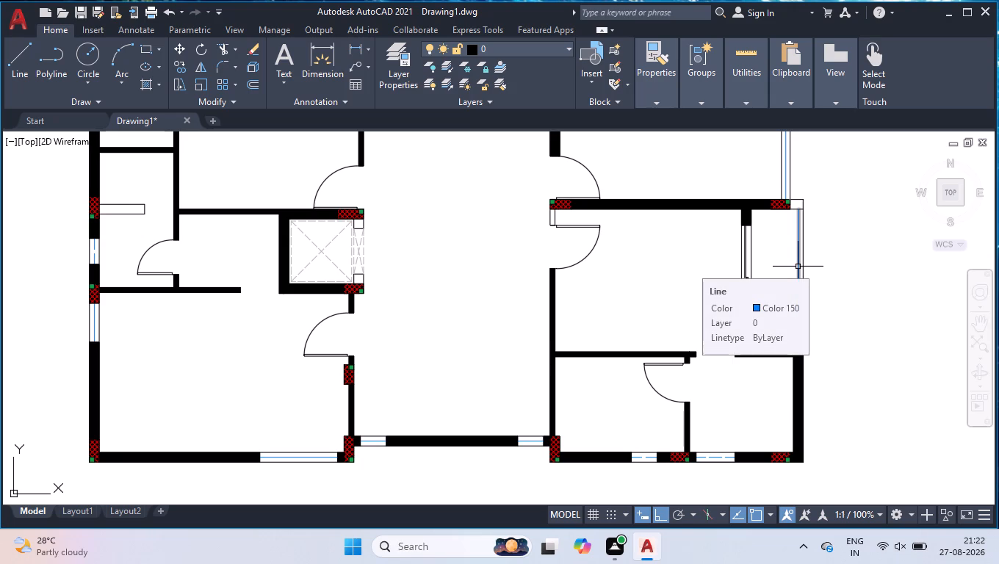
# Set the lineweight to 0.30 mm for all blue glass centre lines in the windows, the void's south edge, and the northeast and east openings.
pyautogui.click(798, 267)
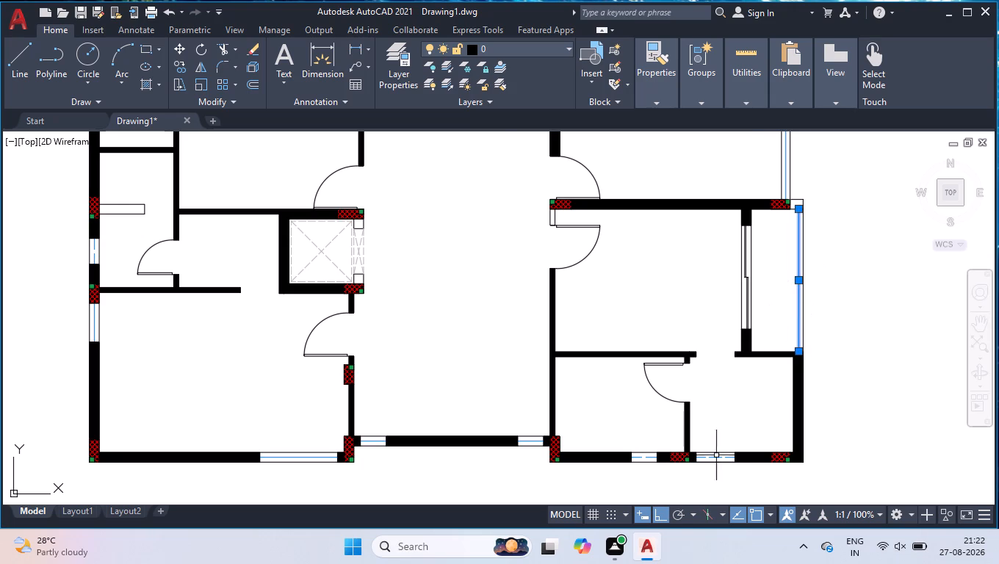
pyautogui.scroll(1, 717, 463)
pyautogui.click(715, 455)
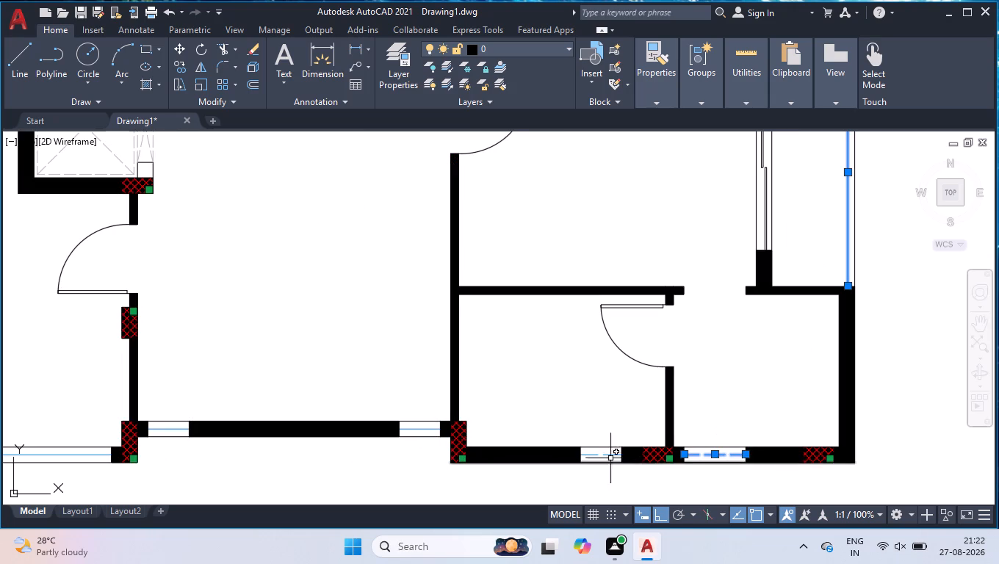
pyautogui.click(609, 455)
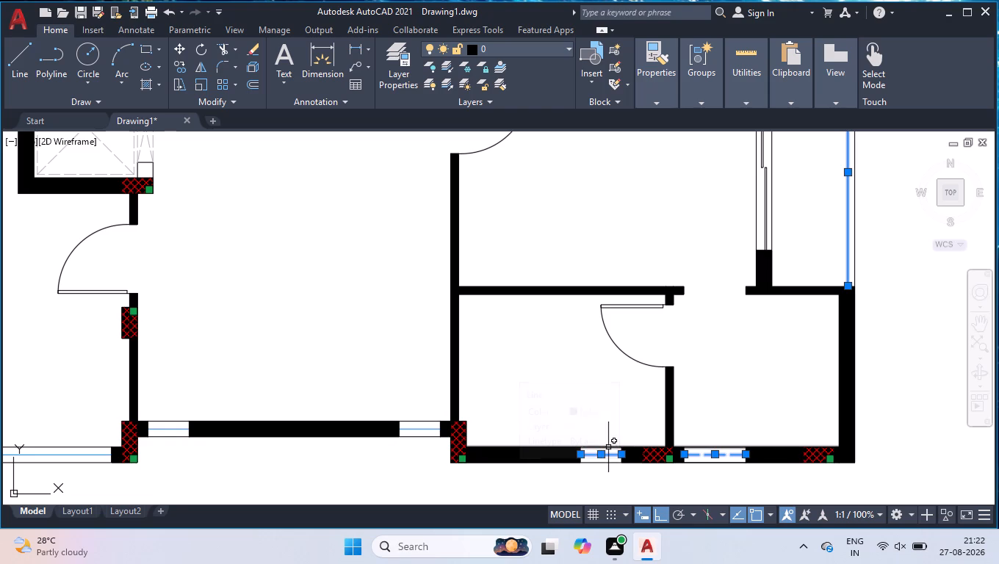
pyautogui.click(425, 427)
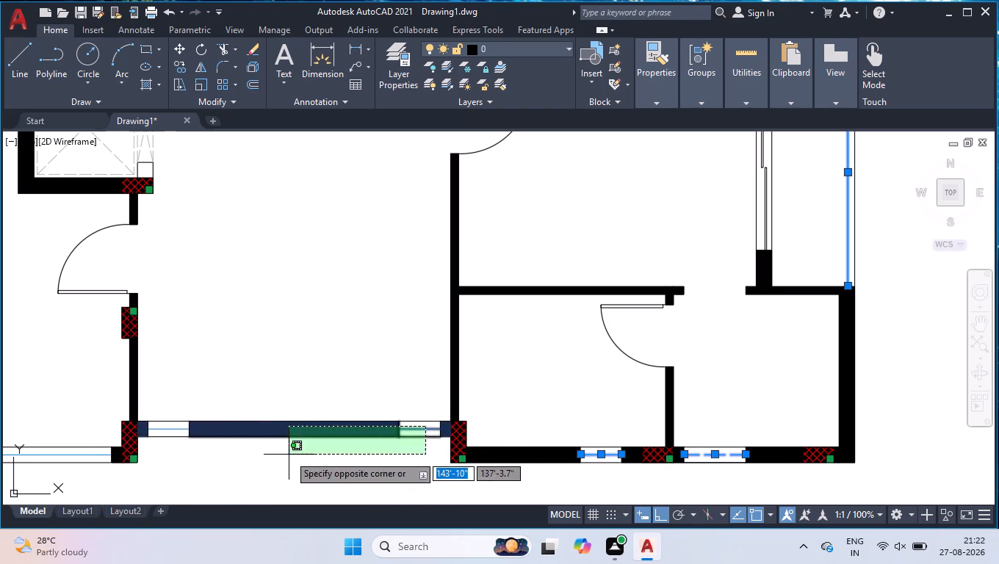
pyautogui.click(408, 435)
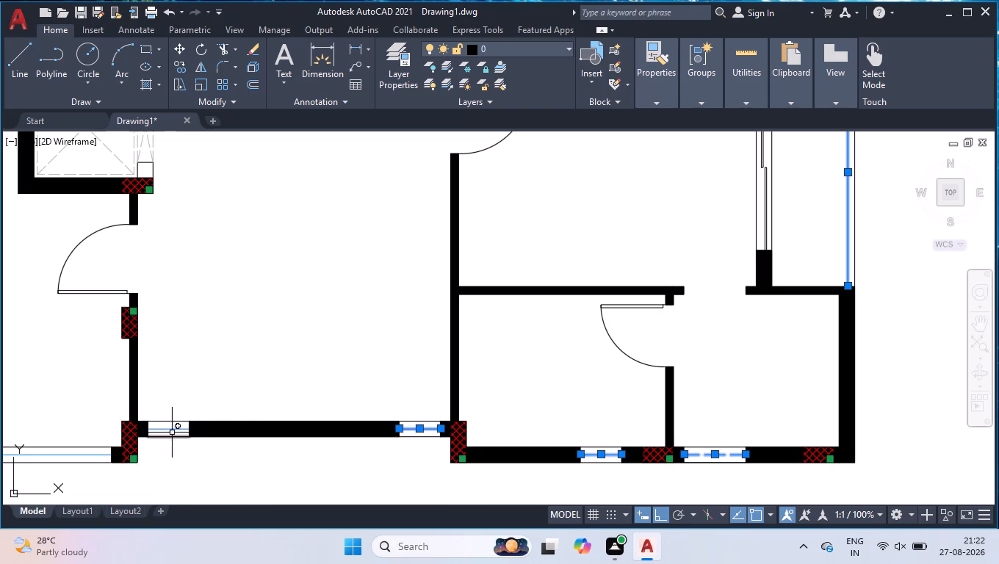
pyautogui.click(174, 431)
pyautogui.scroll(-2, 321, 344)
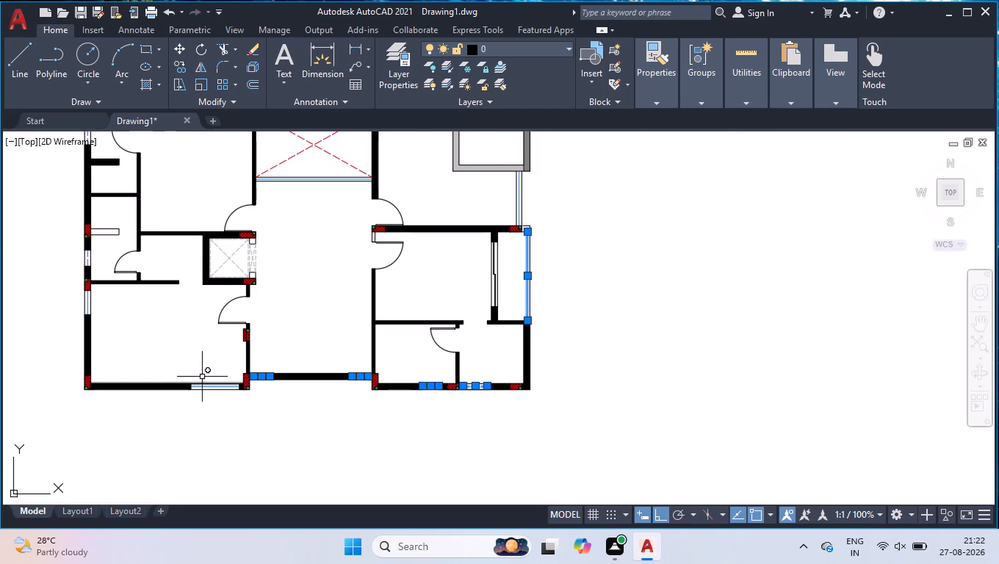
pyautogui.scroll(1, 191, 375)
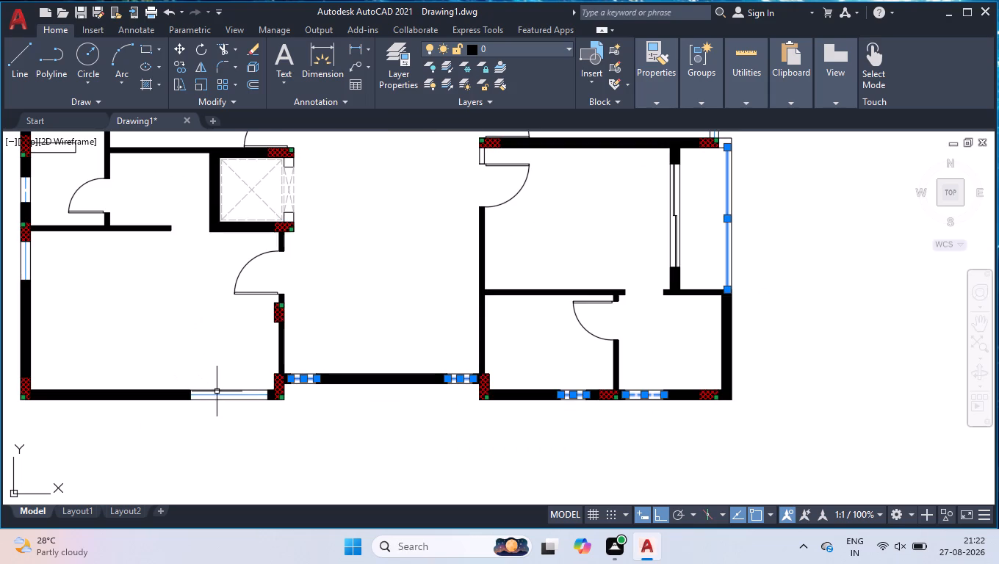
pyautogui.click(236, 396)
pyautogui.scroll(-1, 392, 336)
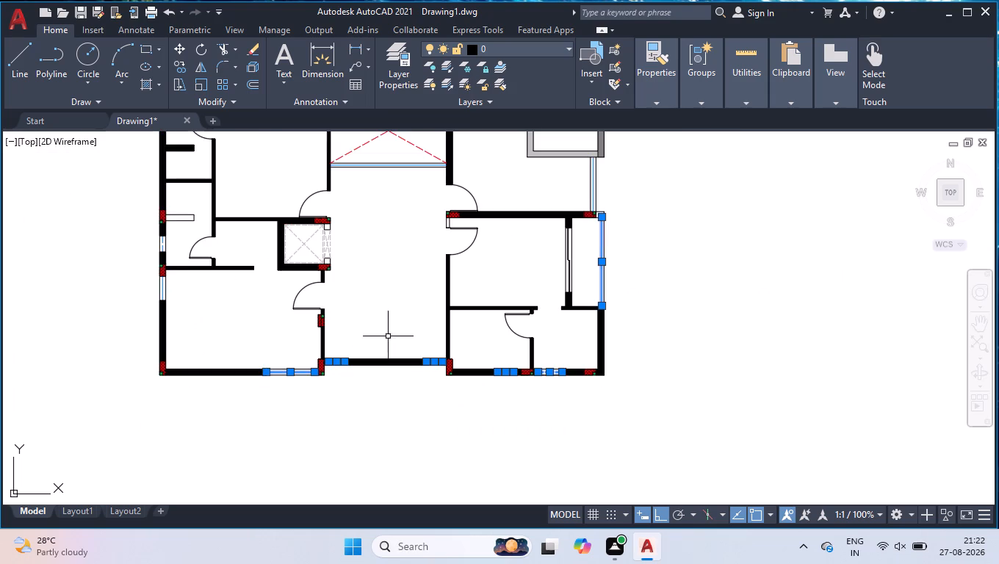
pyautogui.scroll(2, 128, 259)
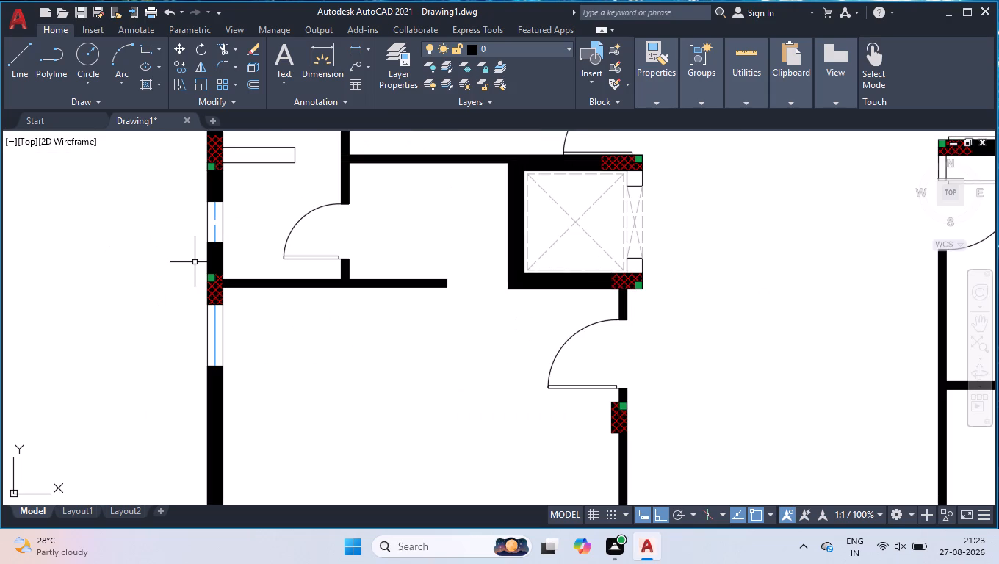
pyautogui.click(217, 330)
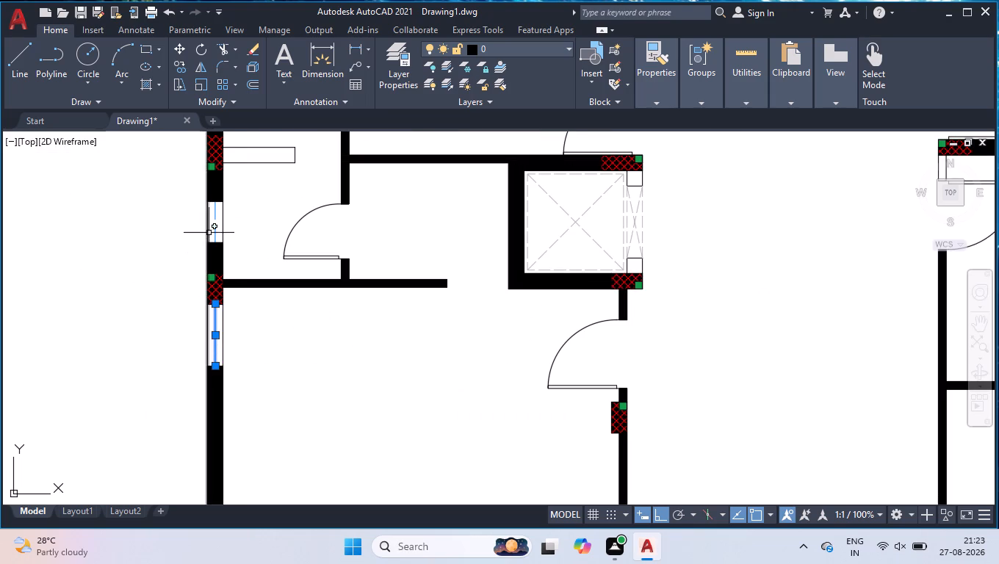
pyautogui.click(219, 227)
pyautogui.click(214, 231)
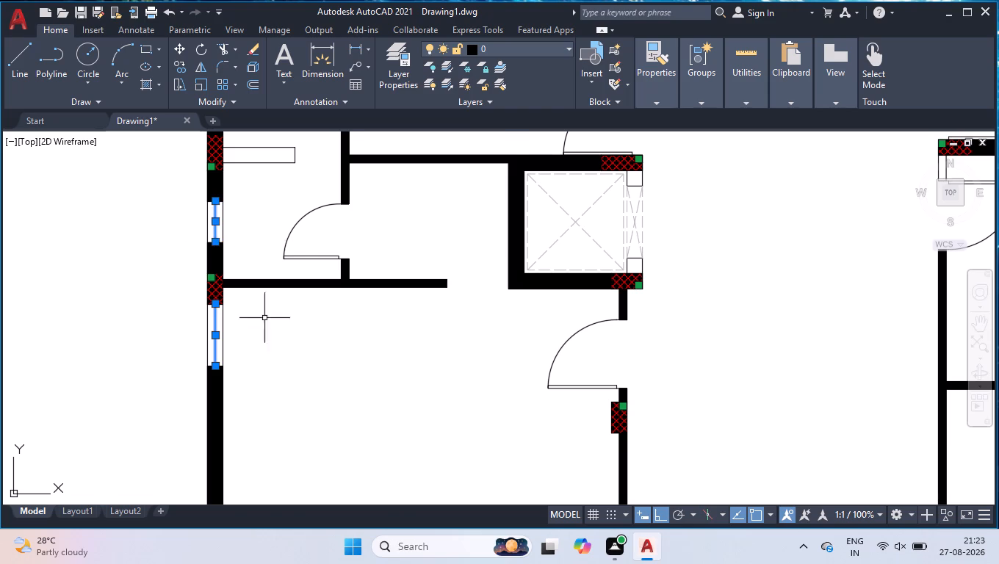
pyautogui.scroll(-2, 279, 341)
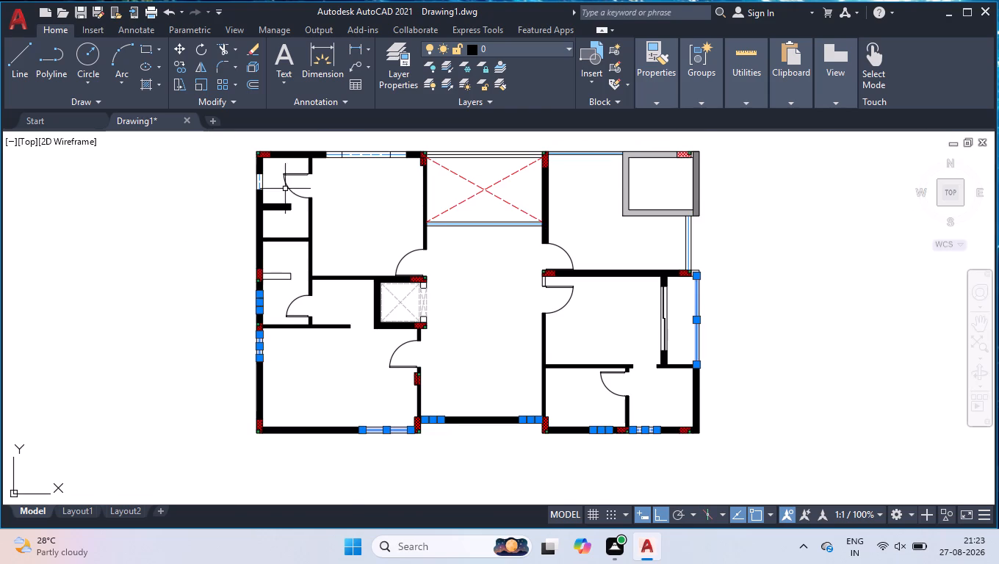
pyautogui.scroll(2, 285, 189)
pyautogui.click(220, 168)
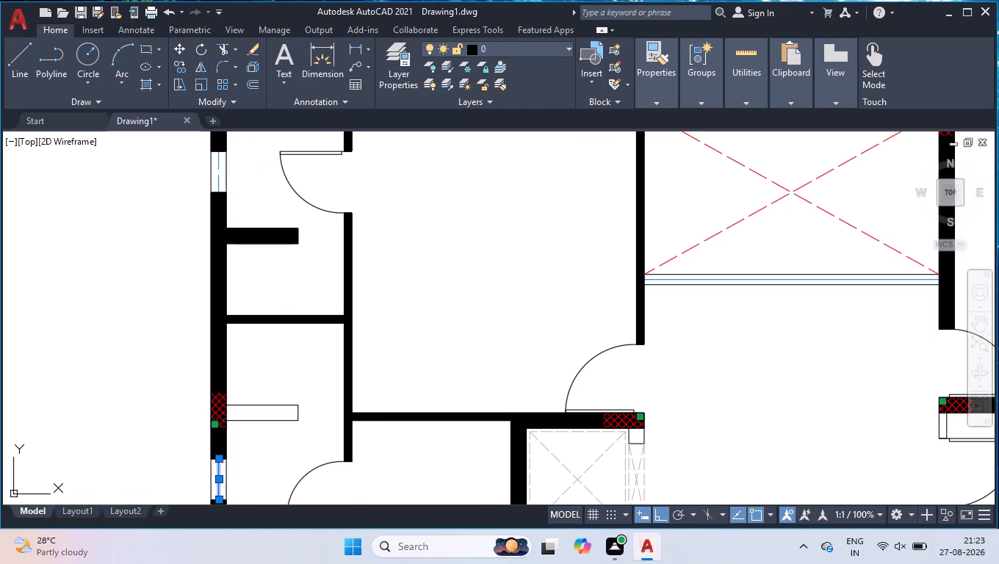
pyautogui.scroll(-1, 298, 332)
pyautogui.scroll(1, 375, 184)
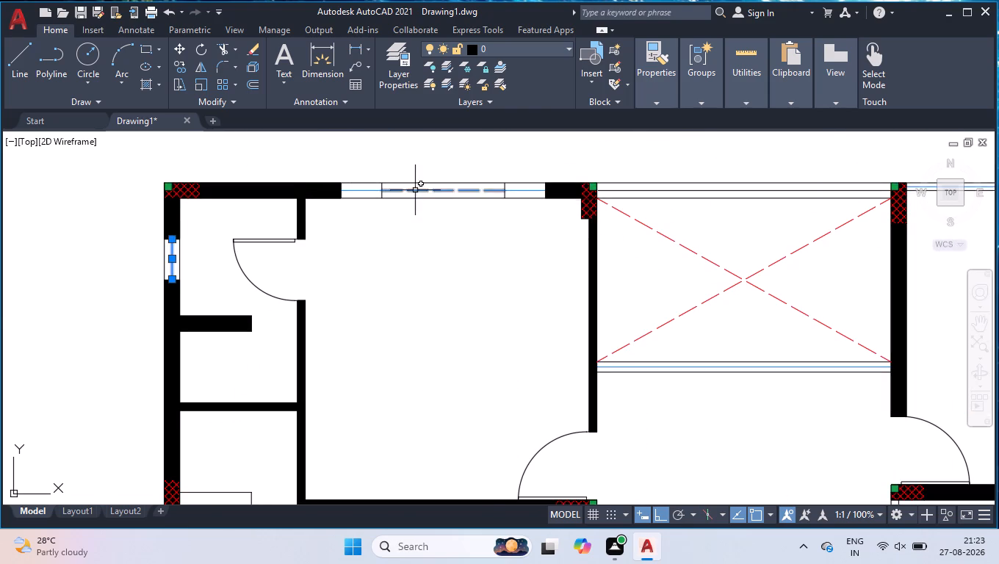
pyautogui.scroll(2, 422, 195)
pyautogui.click(421, 182)
pyautogui.click(403, 195)
pyautogui.click(297, 185)
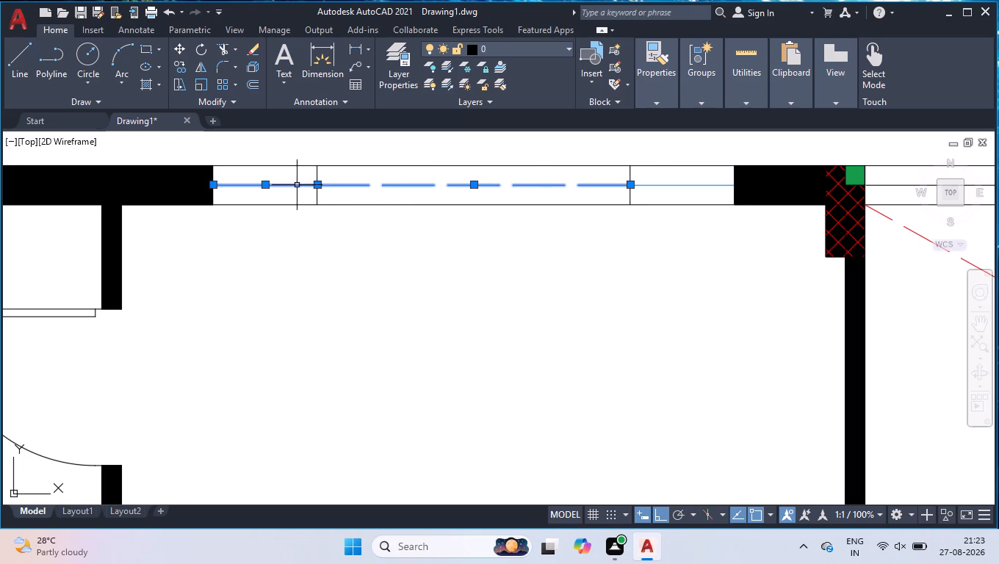
pyautogui.click(654, 185)
pyautogui.scroll(-3, 506, 299)
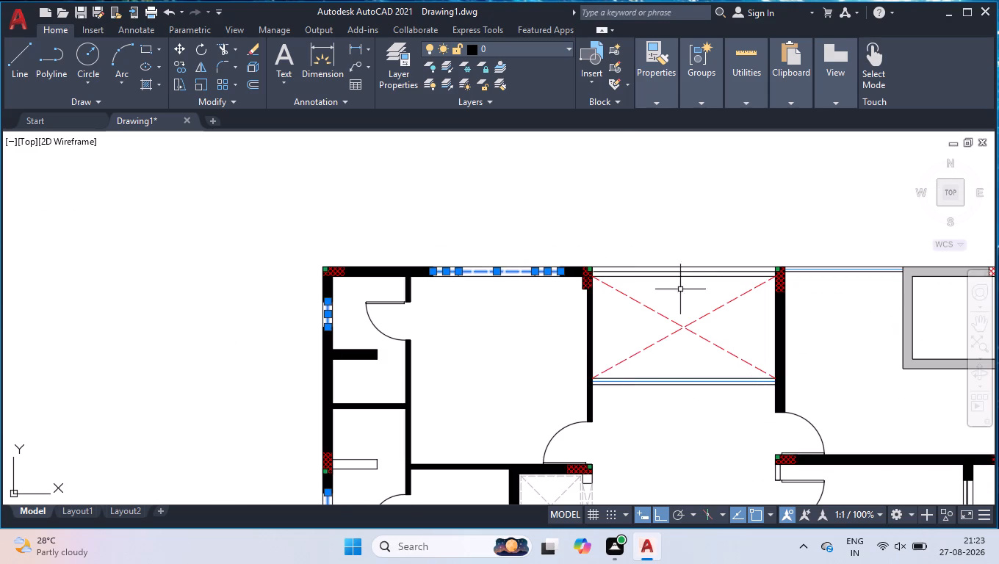
pyautogui.scroll(1, 638, 375)
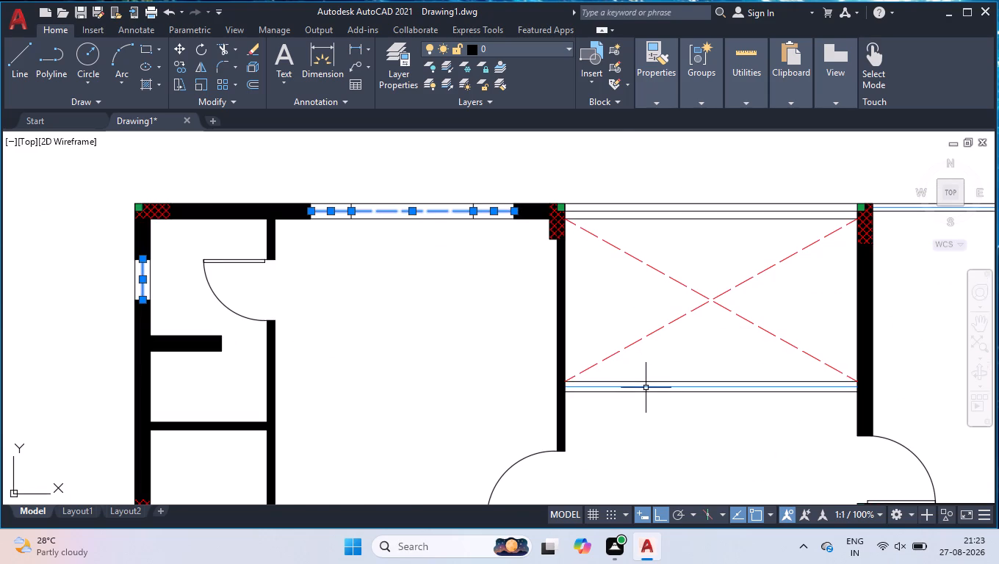
pyautogui.click(645, 387)
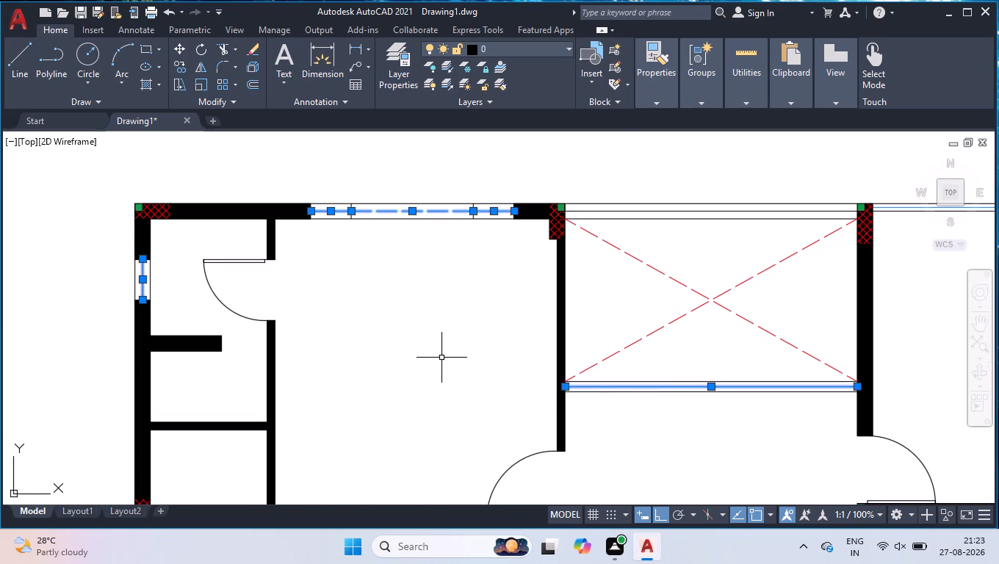
pyautogui.scroll(-1, 441, 358)
pyautogui.scroll(2, 769, 261)
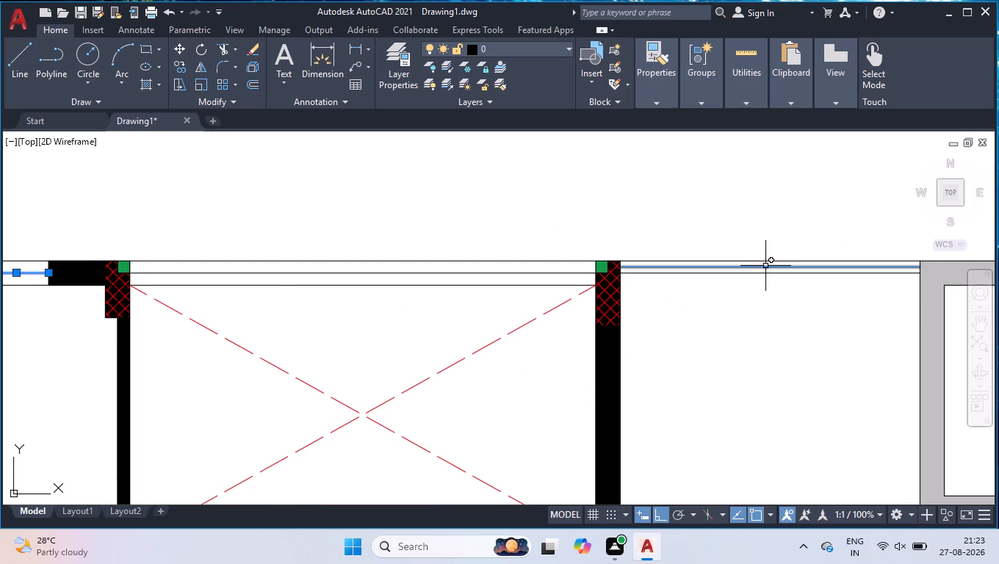
pyautogui.click(765, 266)
pyautogui.scroll(-2, 537, 339)
pyautogui.scroll(-1, 656, 355)
pyautogui.scroll(3, 742, 414)
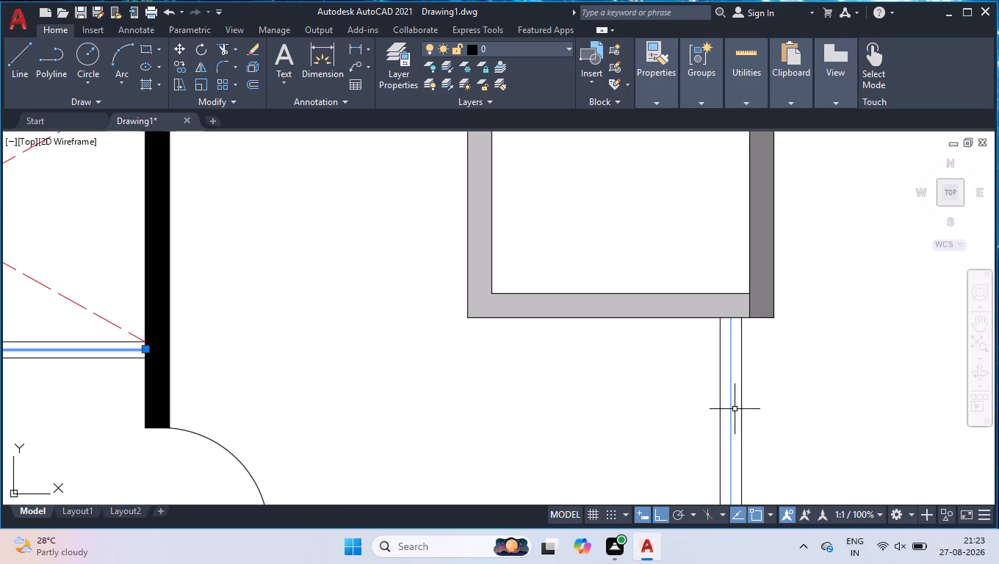
pyautogui.click(734, 409)
pyautogui.click(727, 412)
pyautogui.scroll(-4, 759, 363)
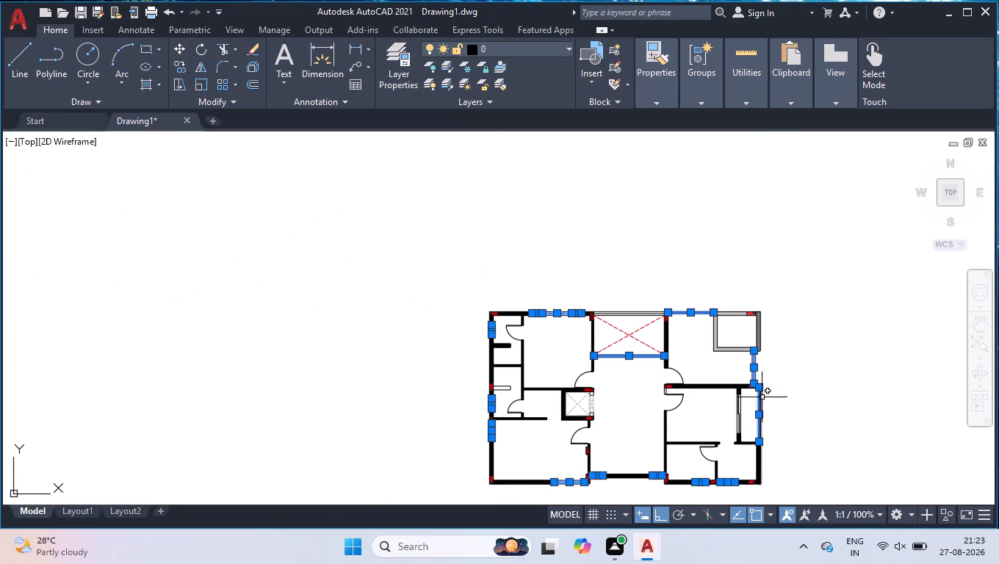
pyautogui.hotkey('ctrl', '1')
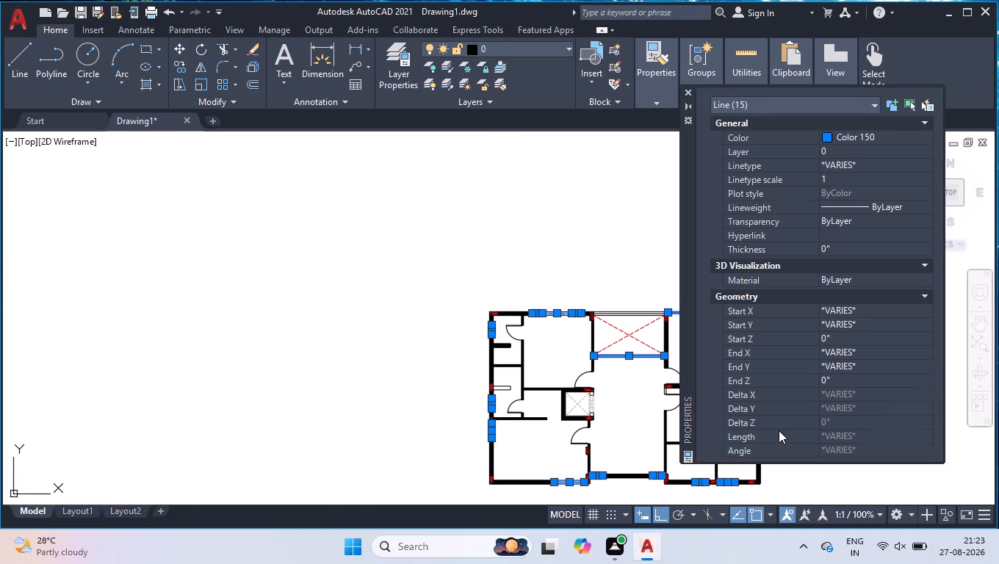
pyautogui.doubleClick(897, 159)
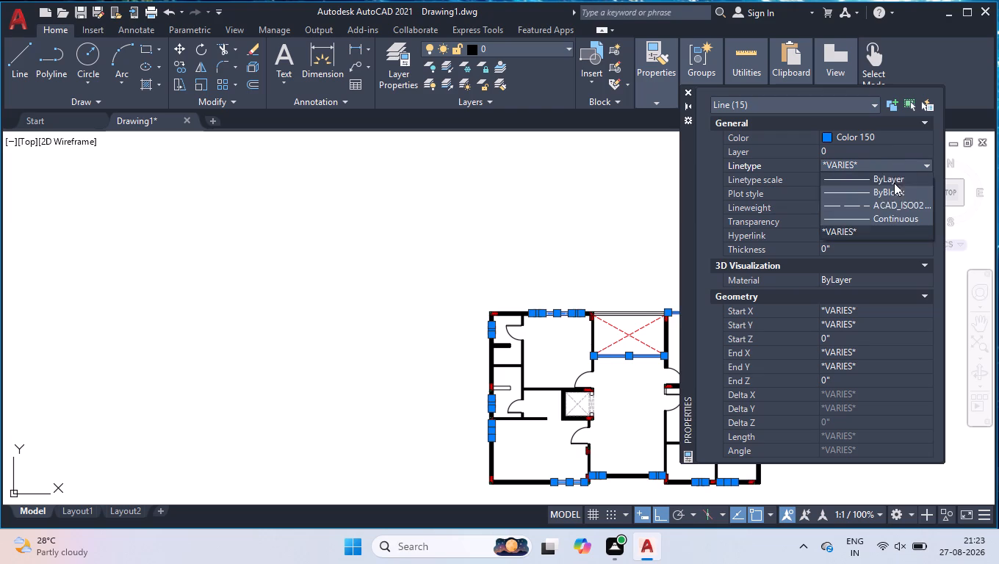
pyautogui.click(868, 159)
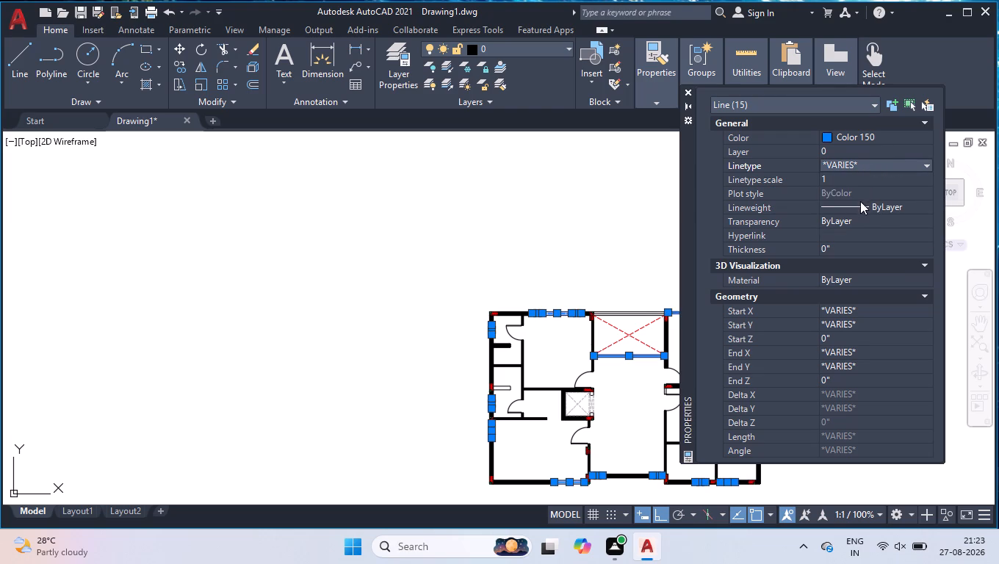
pyautogui.click(860, 201)
pyautogui.click(861, 208)
pyautogui.scroll(-1, 862, 270)
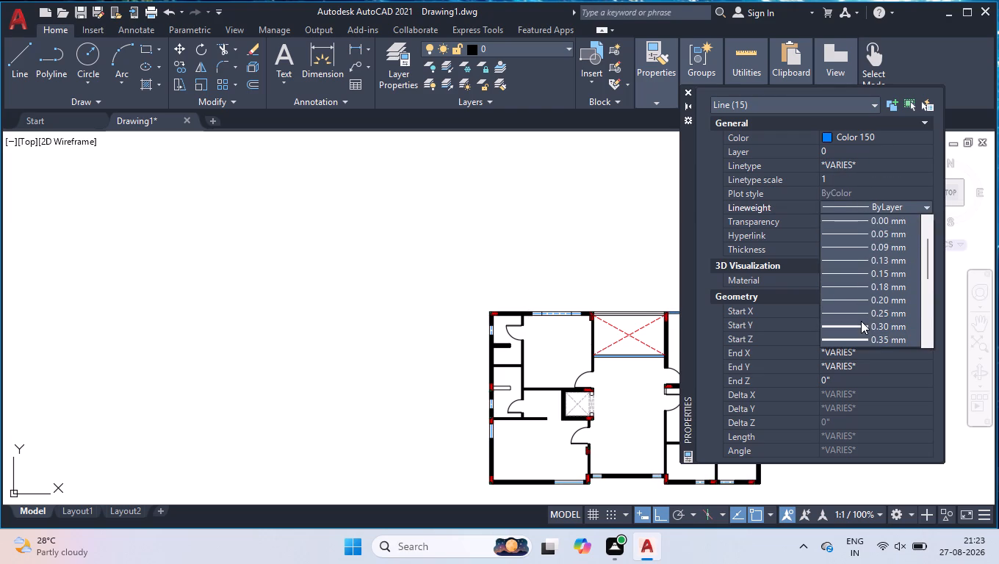
pyautogui.click(861, 325)
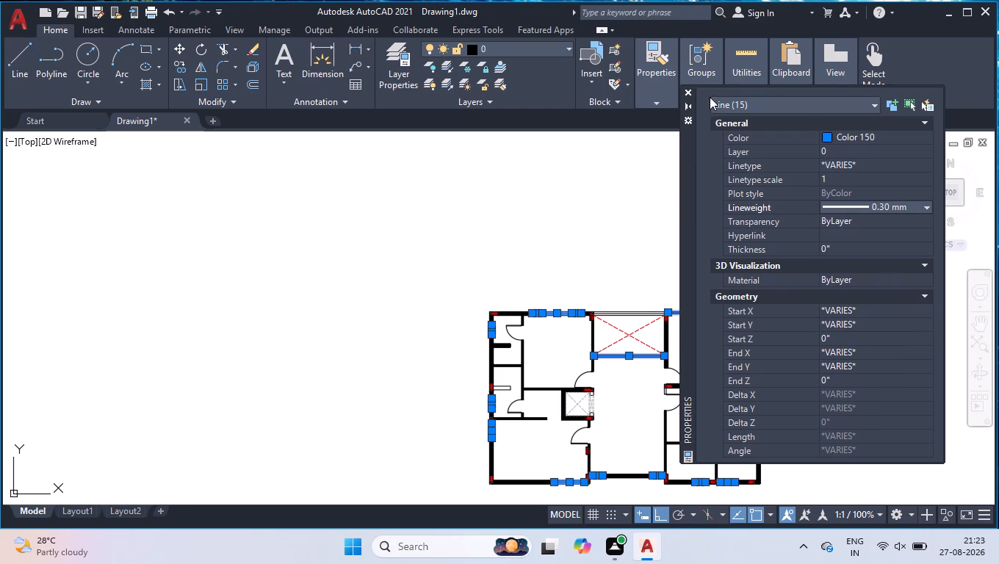
pyautogui.click(689, 91)
pyautogui.keyDown('shift'); pyautogui.click(798, 284); pyautogui.keyUp('shift')
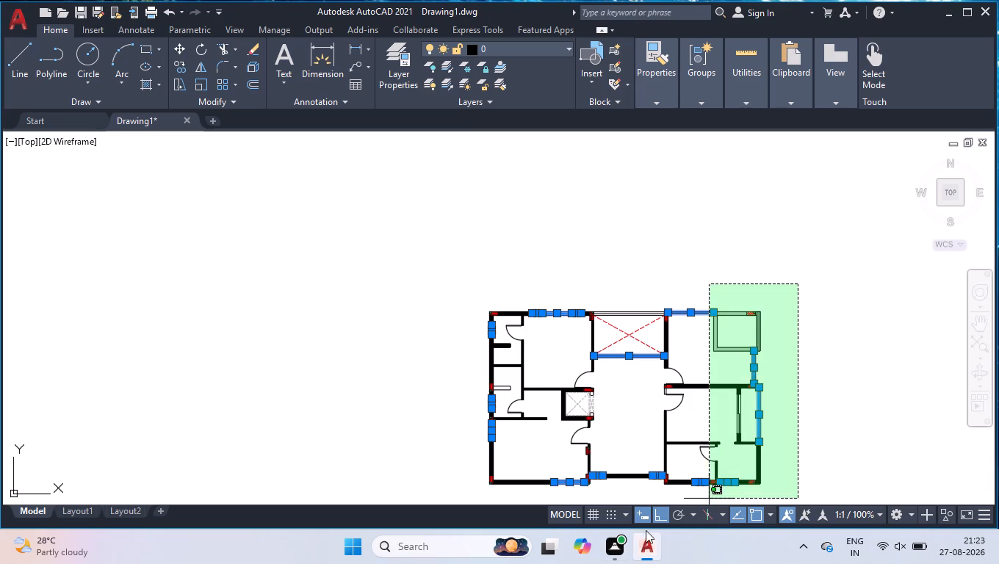
pyautogui.keyDown('shift'); pyautogui.click(444, 491); pyautogui.keyUp('shift')
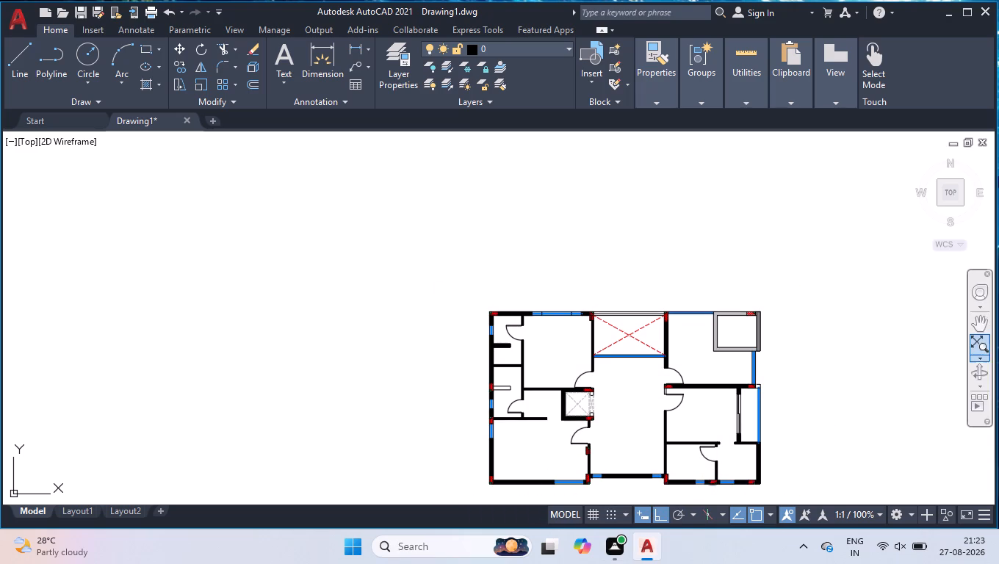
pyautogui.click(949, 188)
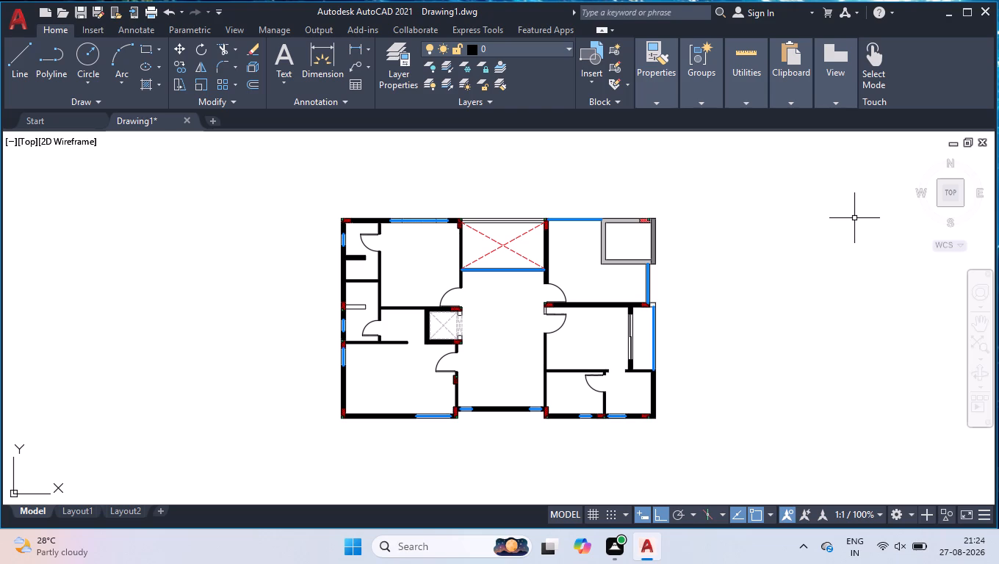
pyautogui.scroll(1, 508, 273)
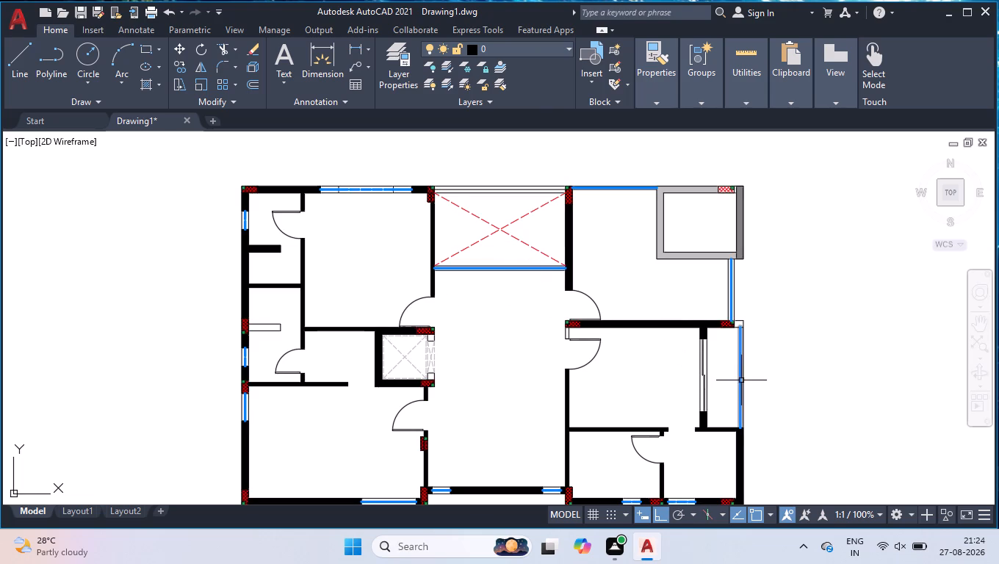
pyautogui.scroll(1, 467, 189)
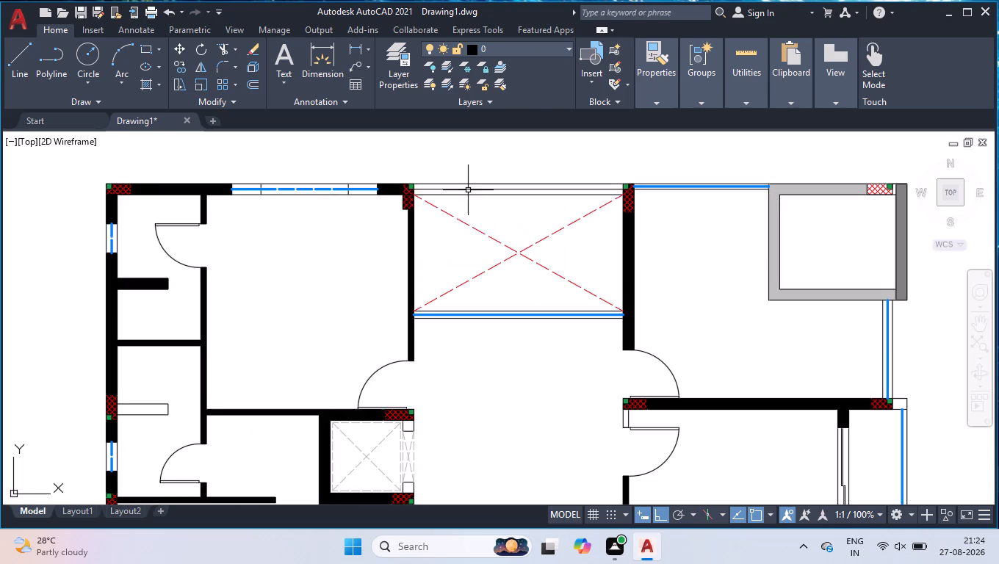
# Make the centre line along the void's north edge red, with 0.30 mm lineweight and the dashed ACAD_ISO02W100 linetype.
pyautogui.click(468, 190)
pyautogui.hotkey('ctrl', '1')
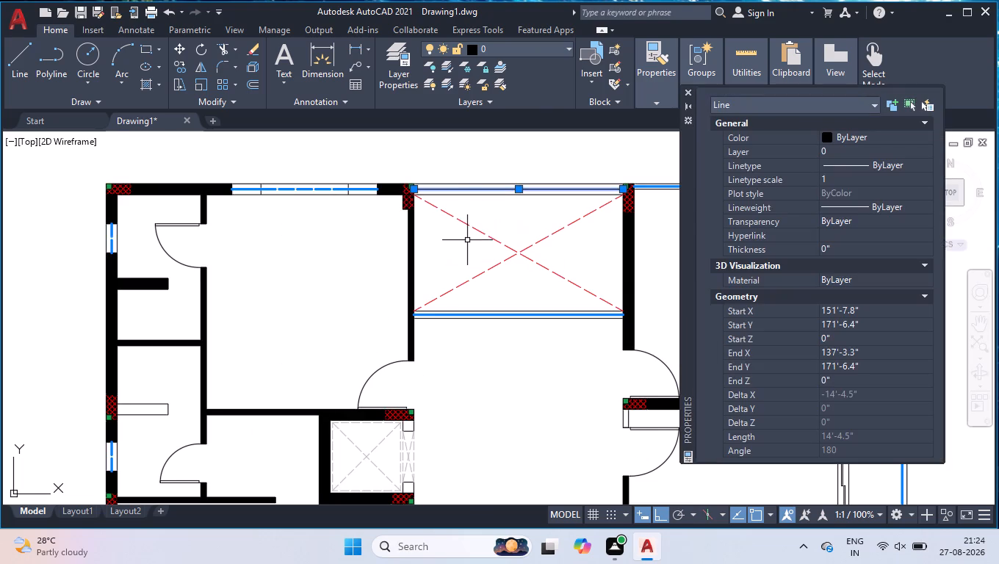
pyautogui.doubleClick(900, 140)
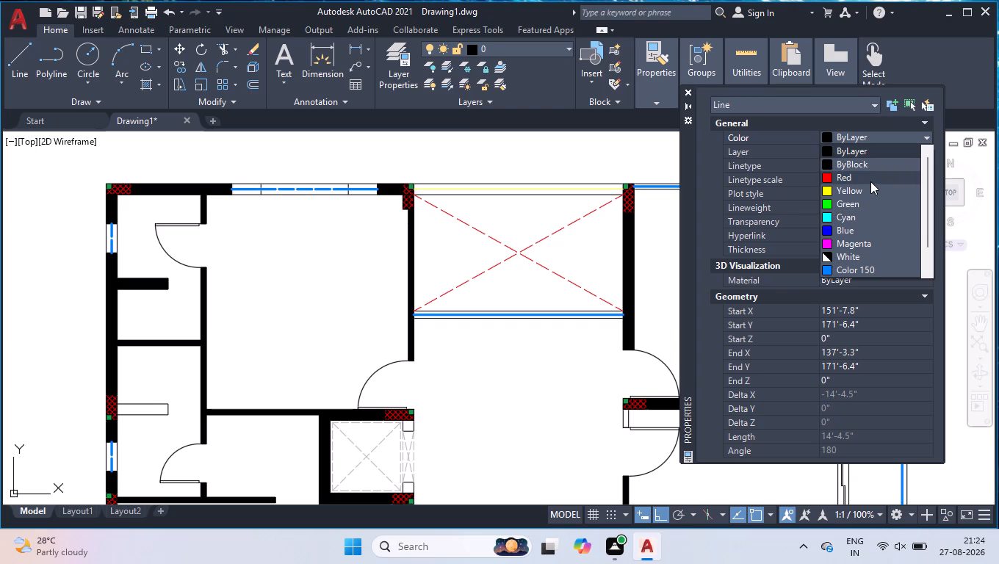
pyautogui.click(870, 181)
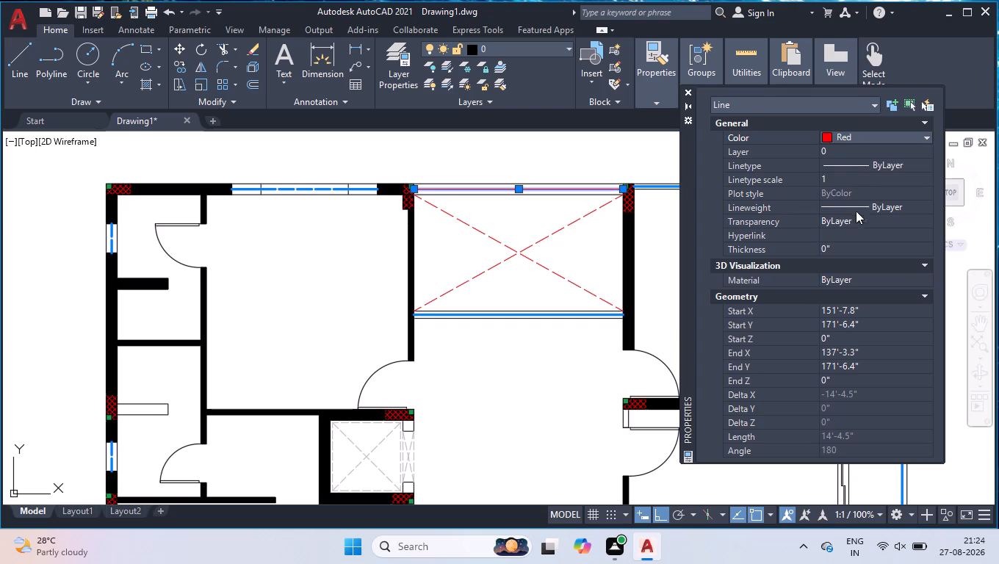
pyautogui.click(856, 202)
pyautogui.click(857, 203)
pyautogui.scroll(-1, 867, 297)
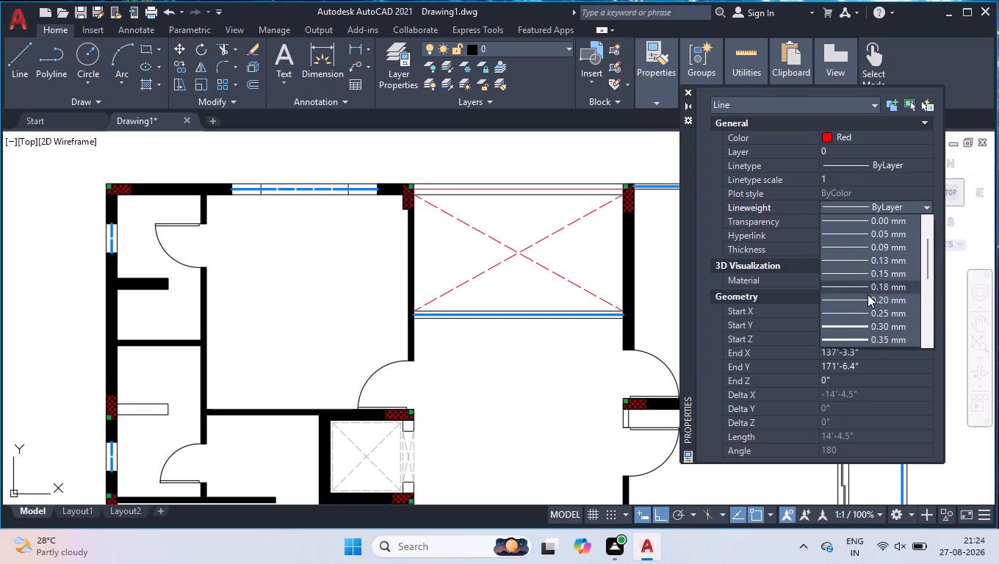
pyautogui.click(869, 328)
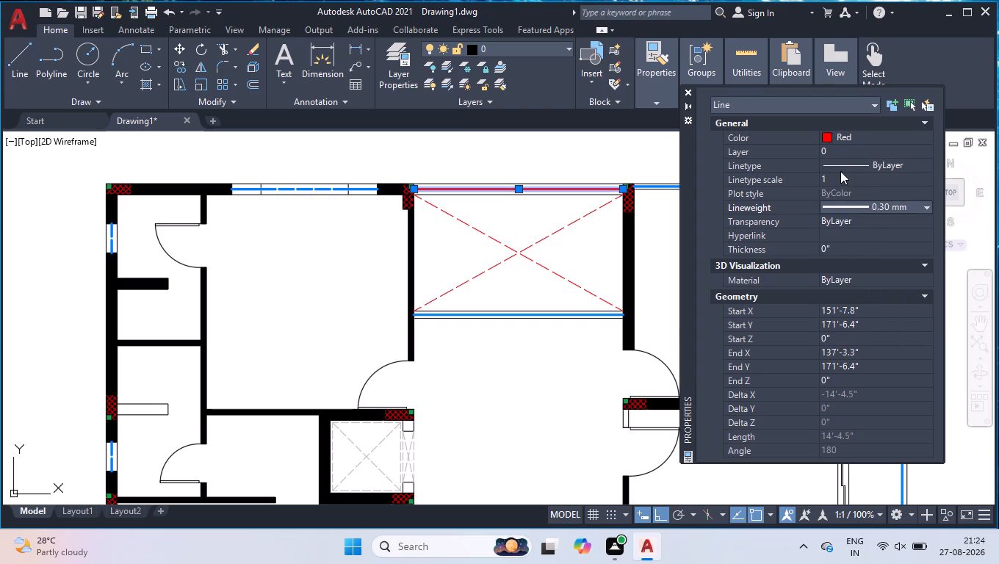
pyautogui.doubleClick(842, 160)
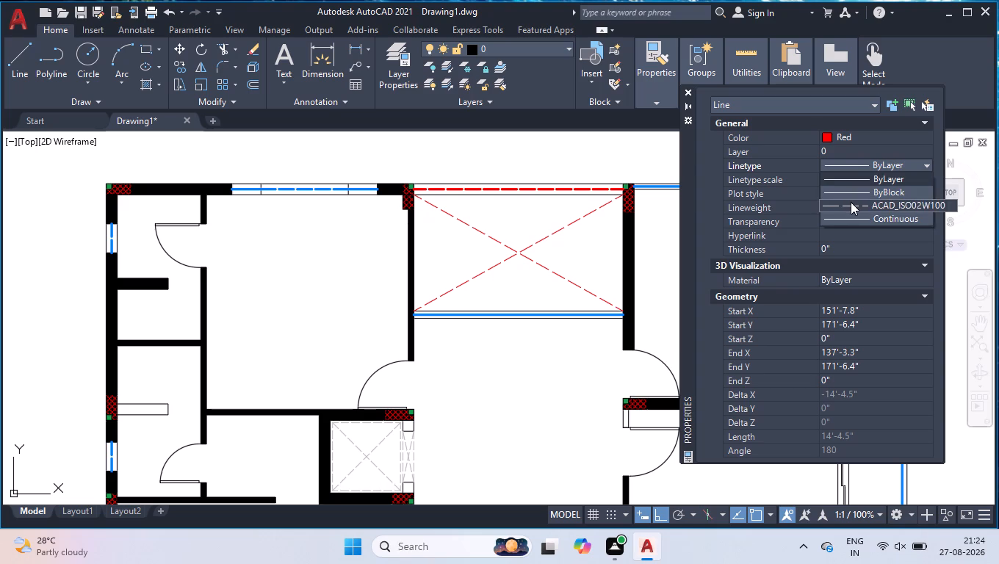
pyautogui.click(851, 202)
pyautogui.click(687, 90)
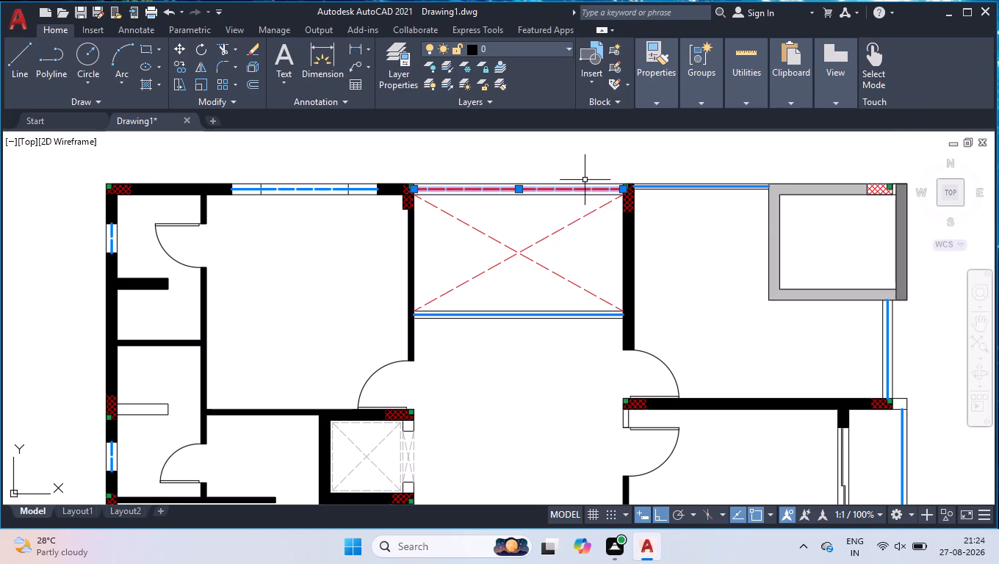
pyautogui.keyDown('shift'); pyautogui.click(585, 178); pyautogui.keyUp('shift')
pyautogui.keyDown('shift'); pyautogui.click(557, 200); pyautogui.keyUp('shift')
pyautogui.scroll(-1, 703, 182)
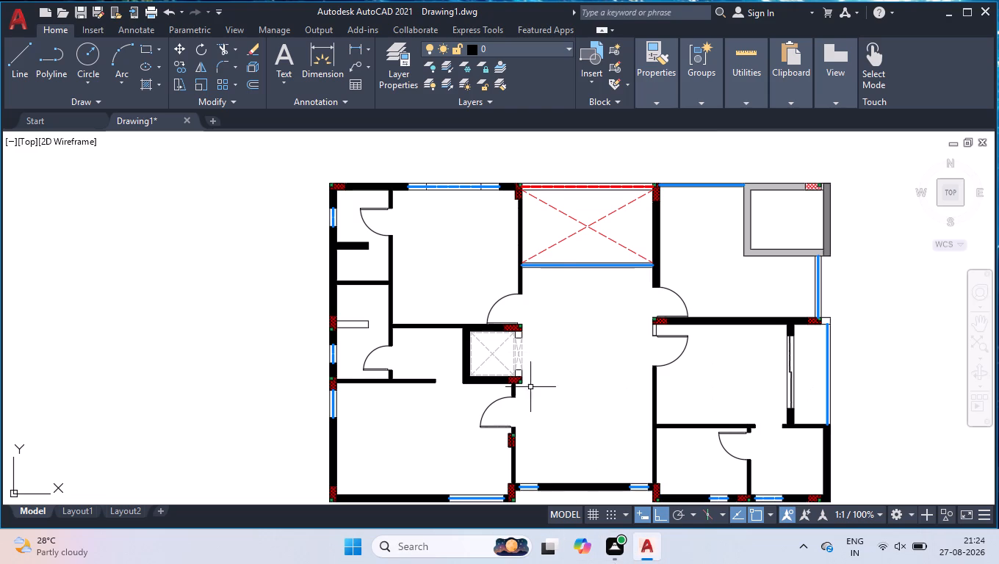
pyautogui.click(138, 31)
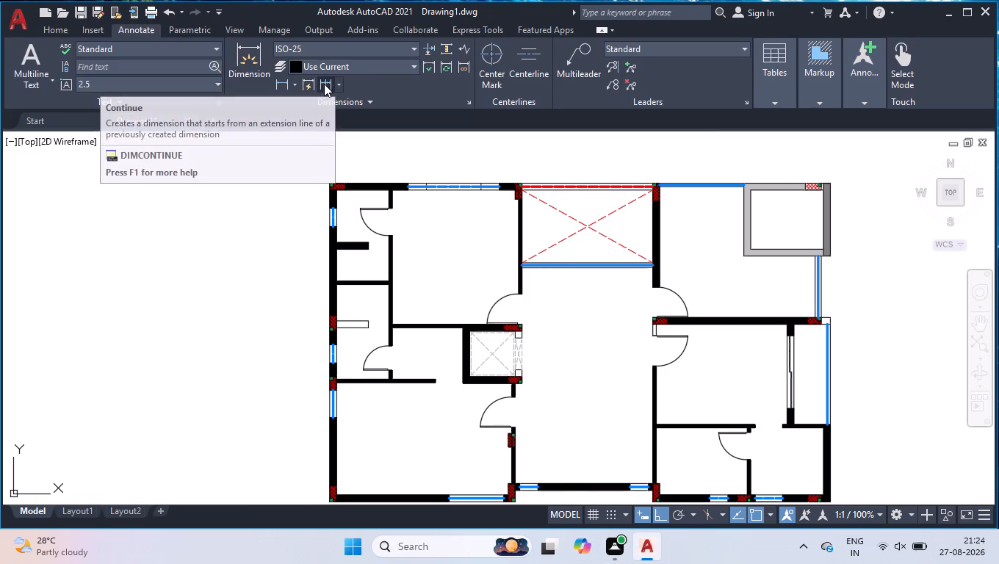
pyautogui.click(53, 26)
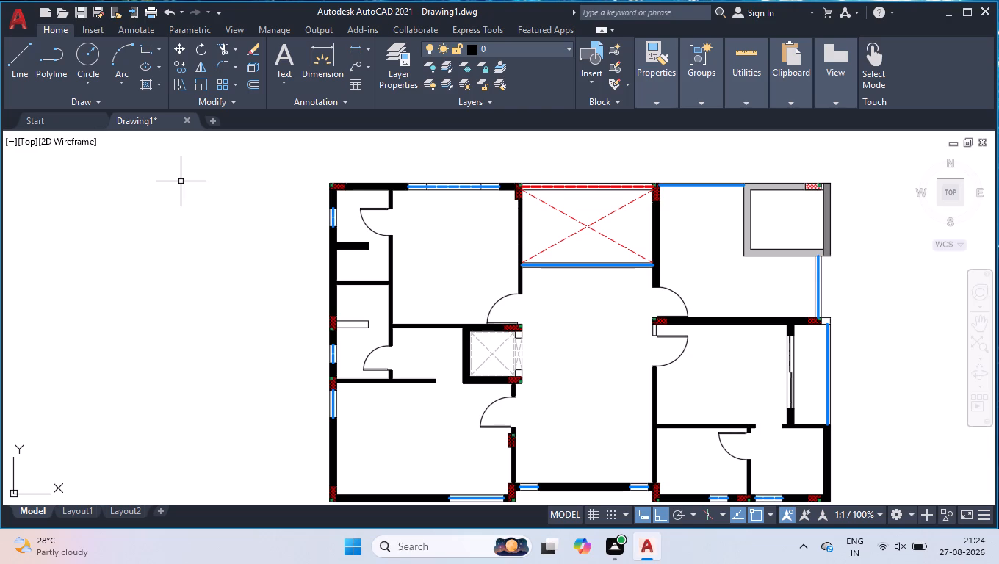
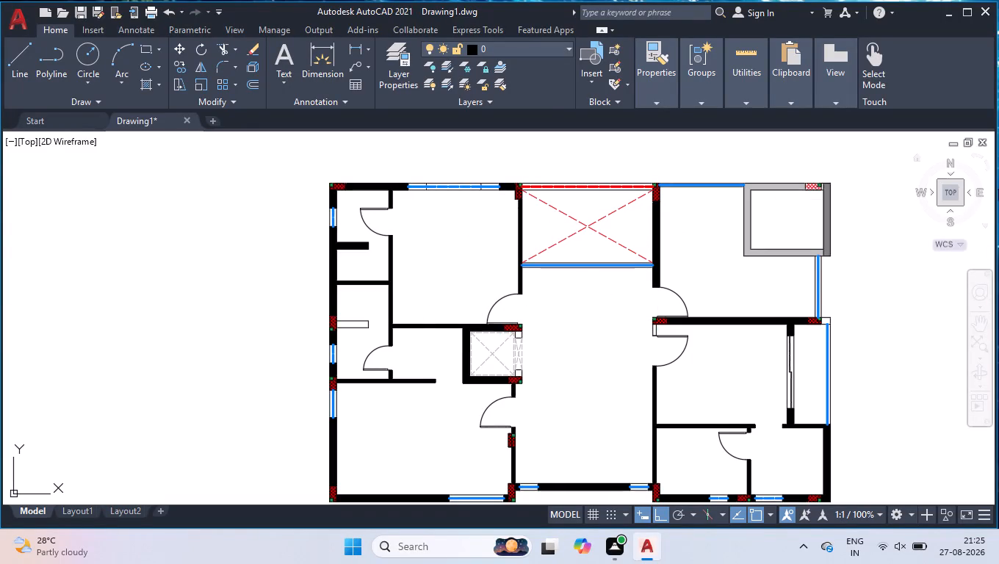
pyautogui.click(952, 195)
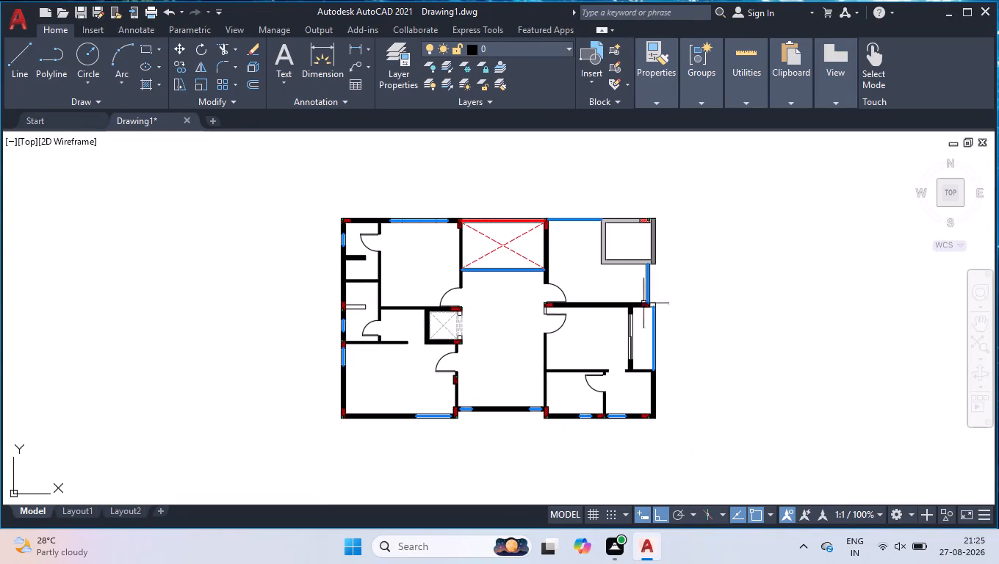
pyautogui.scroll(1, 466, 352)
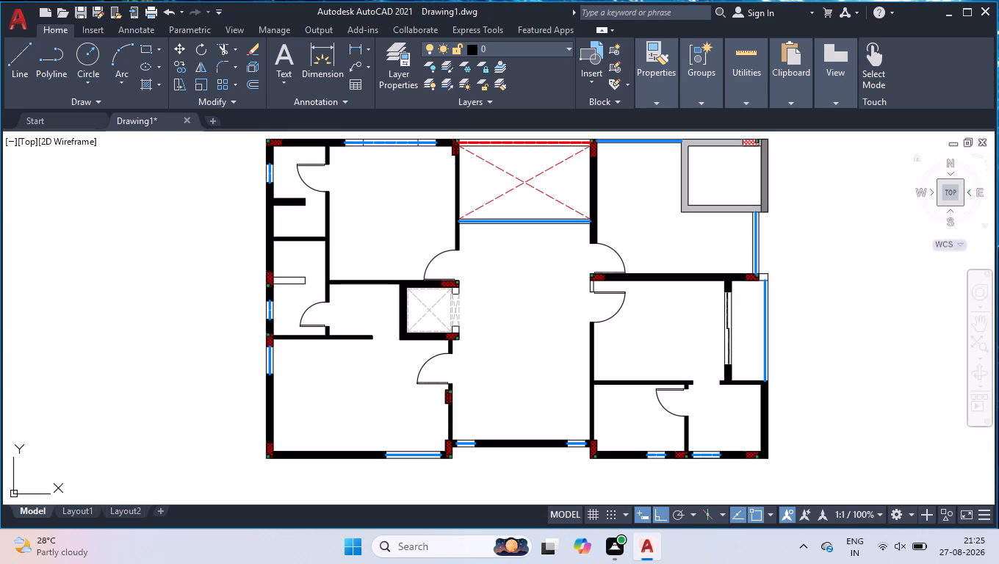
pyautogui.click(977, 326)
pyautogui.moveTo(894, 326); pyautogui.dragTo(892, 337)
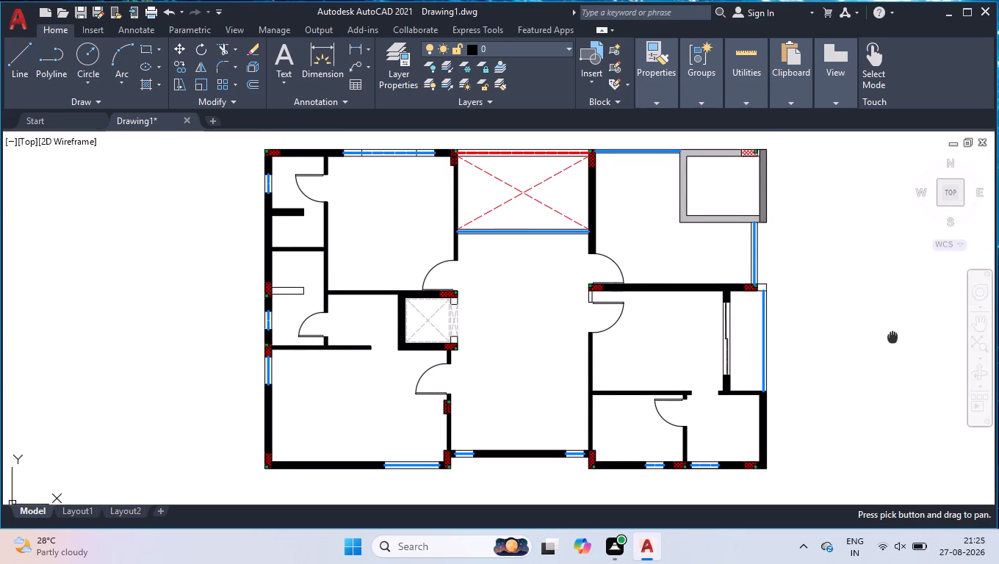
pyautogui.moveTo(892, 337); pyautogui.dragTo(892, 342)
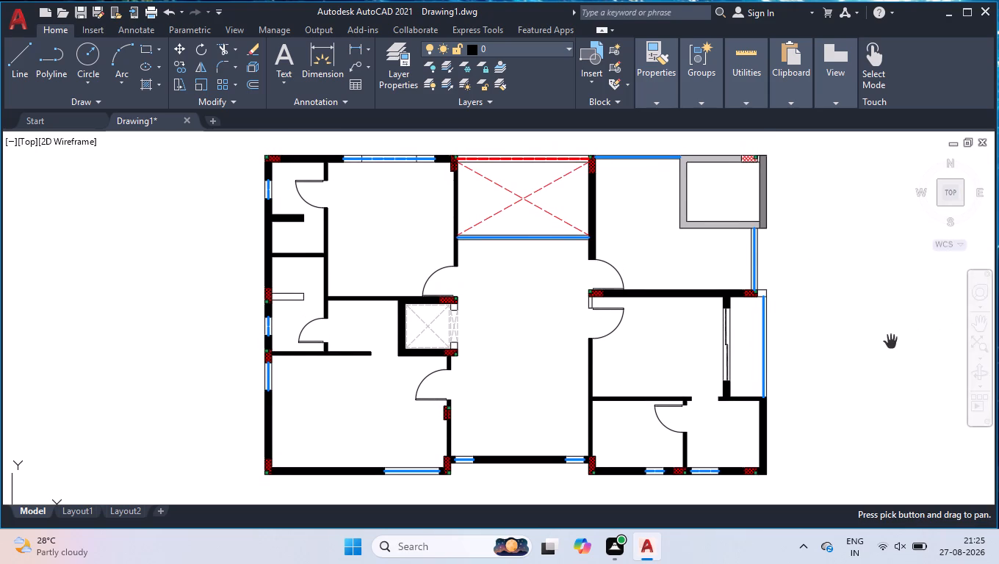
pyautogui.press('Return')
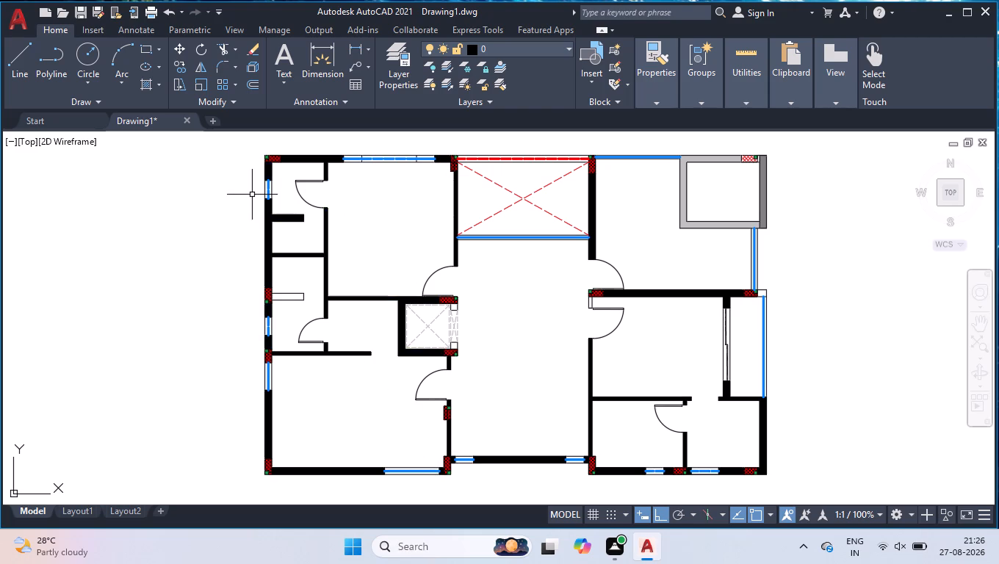
# Dimension the northwest room's north wall from its inner corner to the hatched column's east edge, continuing to the partition's west face.
pyautogui.scroll(4, 280, 148)
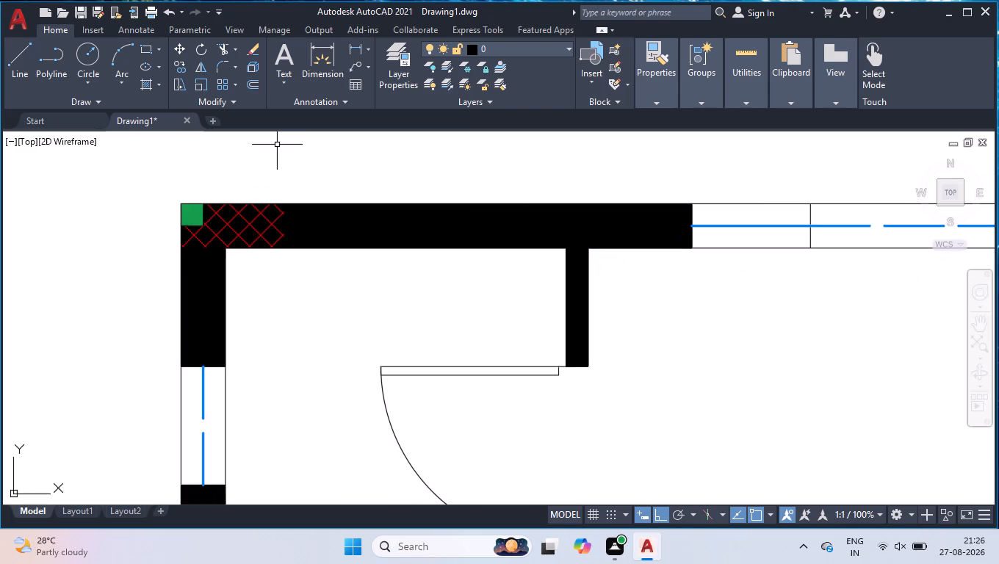
pyautogui.write('DLI')
pyautogui.press('Return')
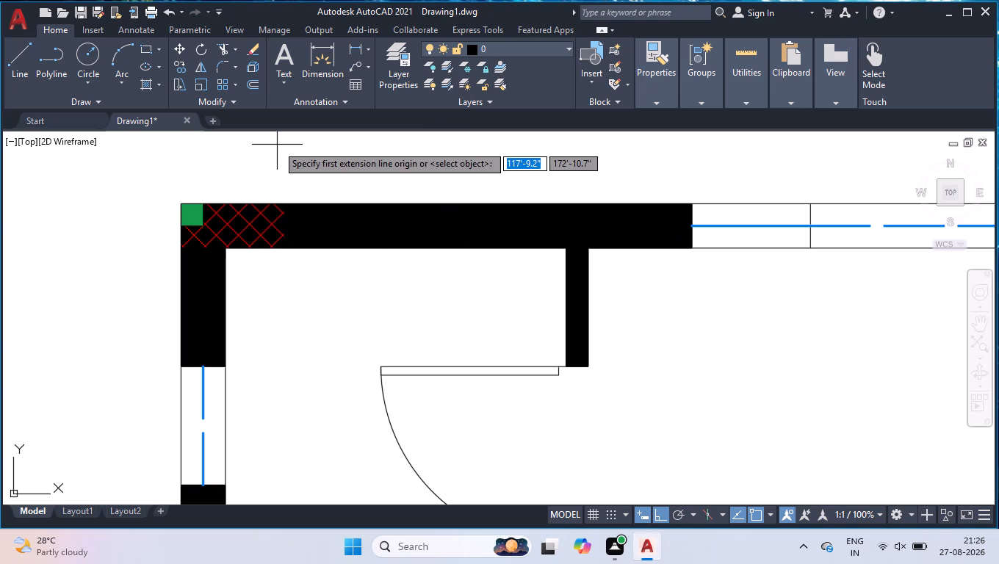
pyautogui.click(228, 250)
pyautogui.click(280, 247)
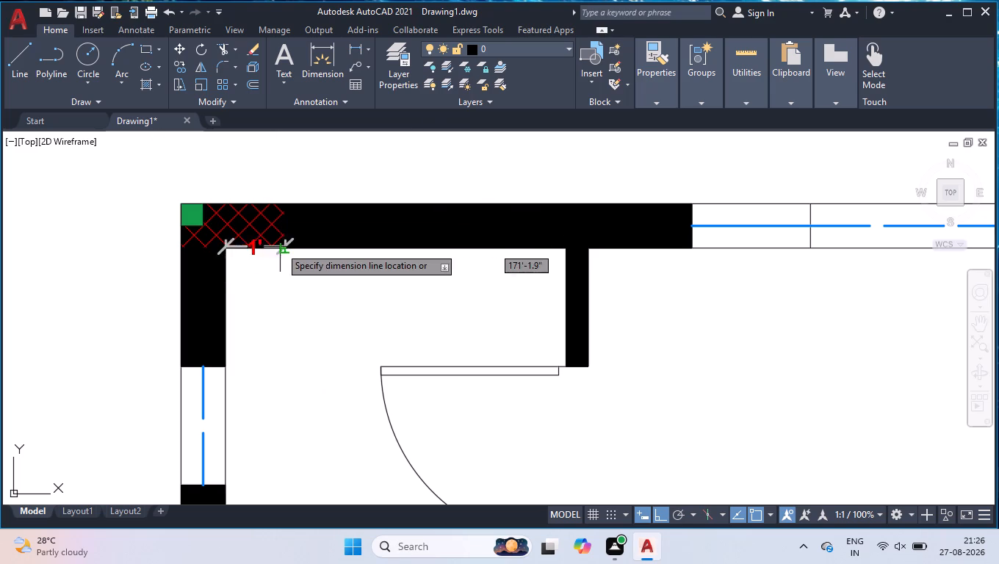
pyautogui.click(273, 261)
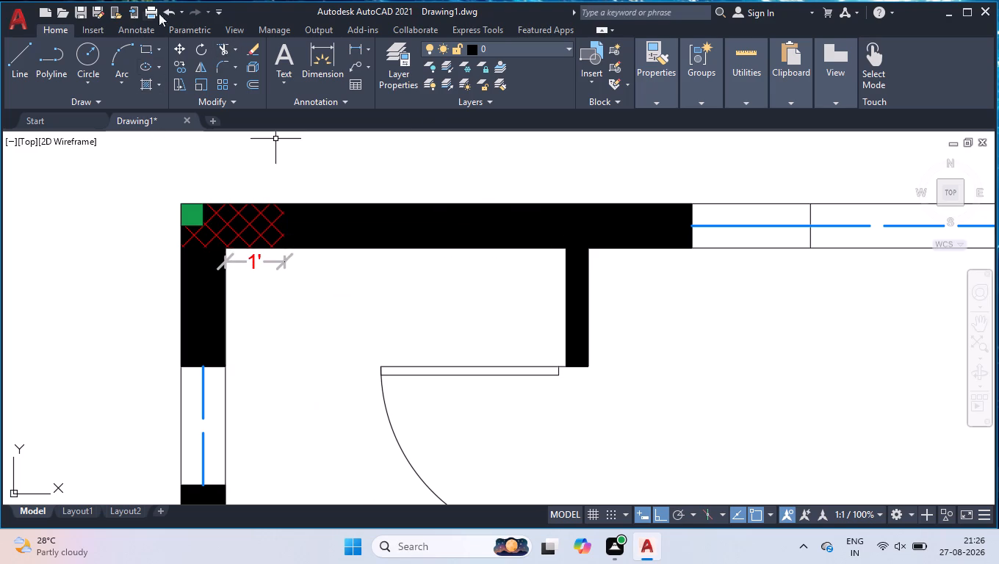
pyautogui.click(128, 31)
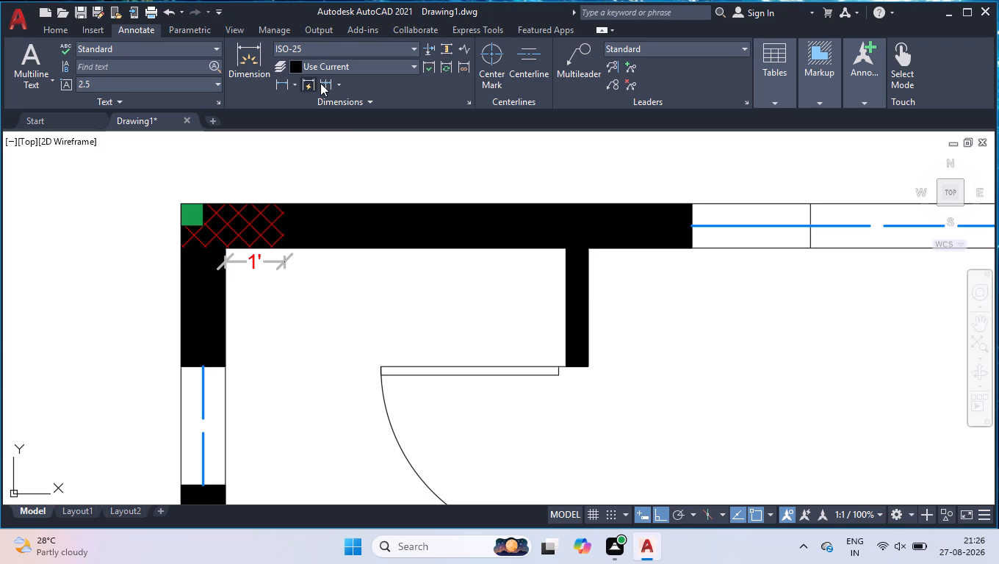
pyautogui.click(321, 83)
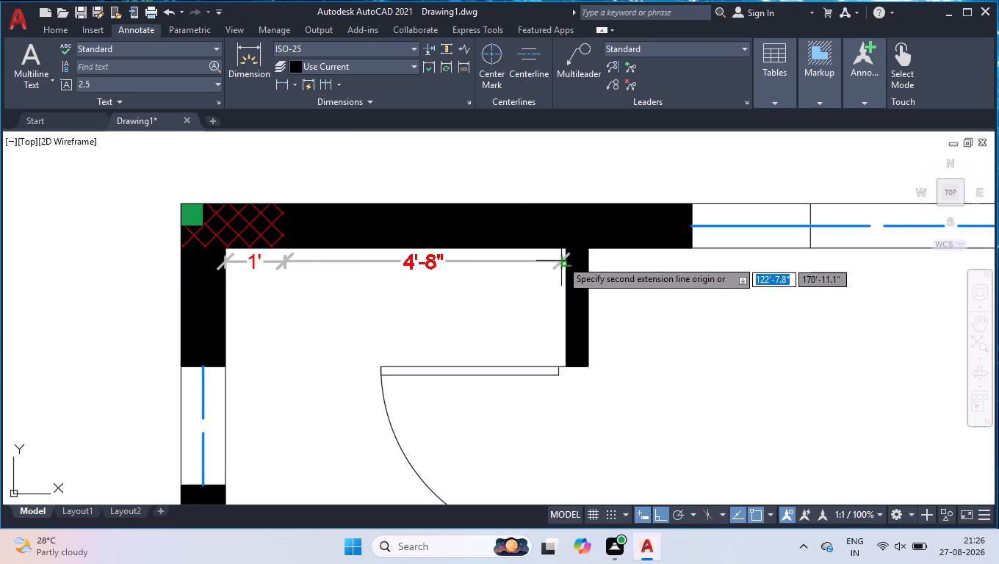
pyautogui.click(566, 253)
pyautogui.press('space')
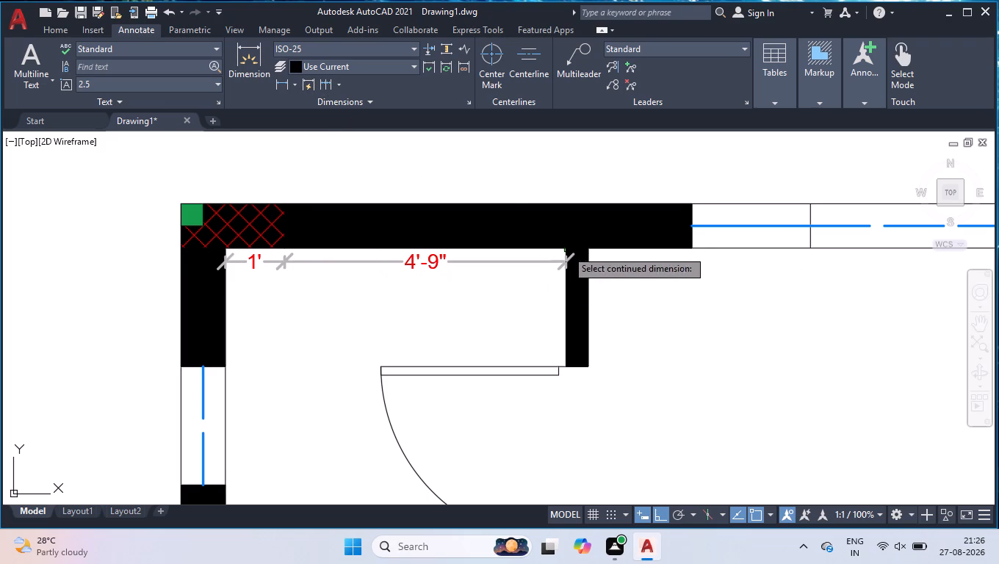
pyautogui.press('space')
# Add a linear dimension under the north wall between the north window's west edge and the partition's east face.
pyautogui.click(276, 90)
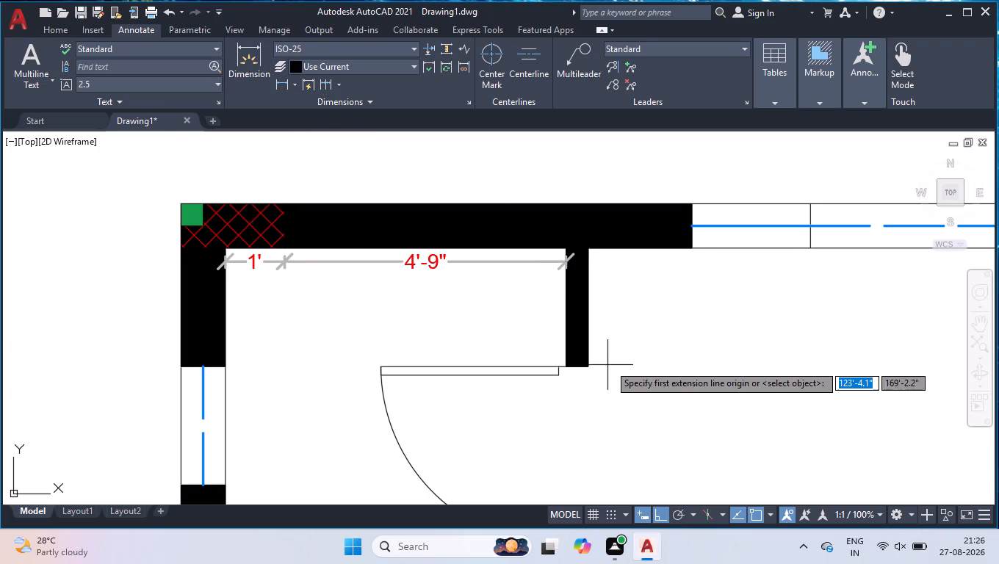
pyautogui.scroll(1, 706, 278)
pyautogui.click(687, 232)
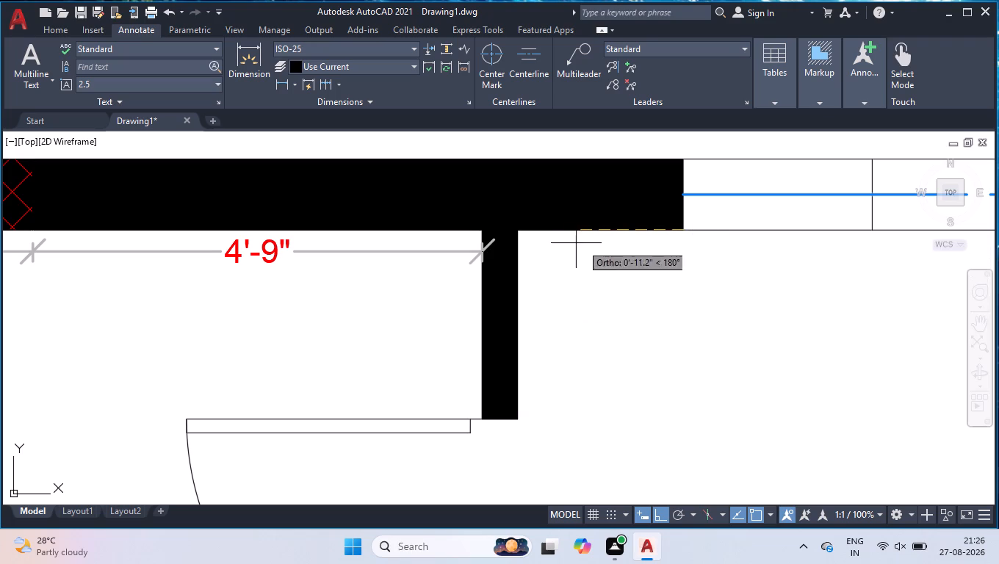
pyautogui.click(518, 234)
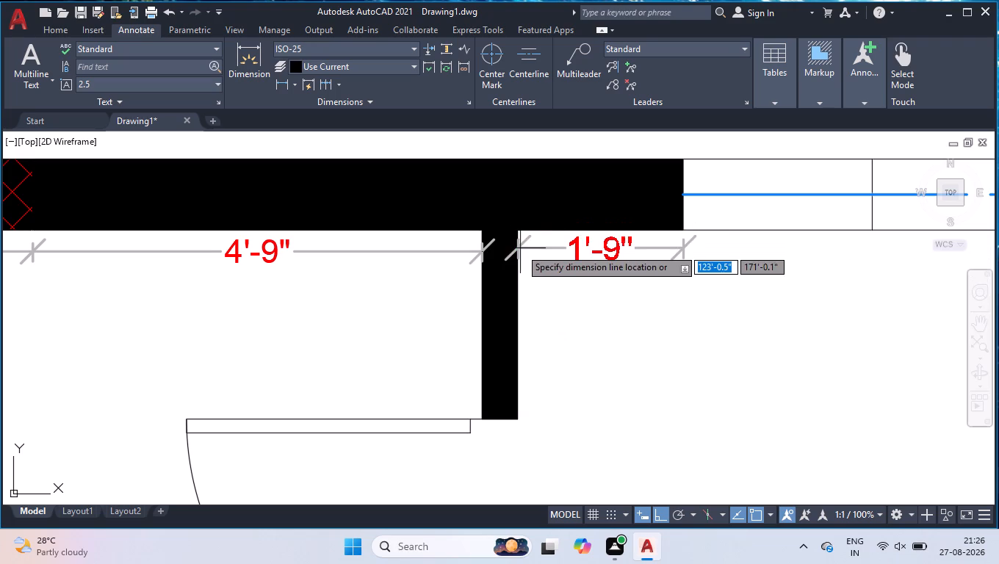
pyautogui.click(523, 252)
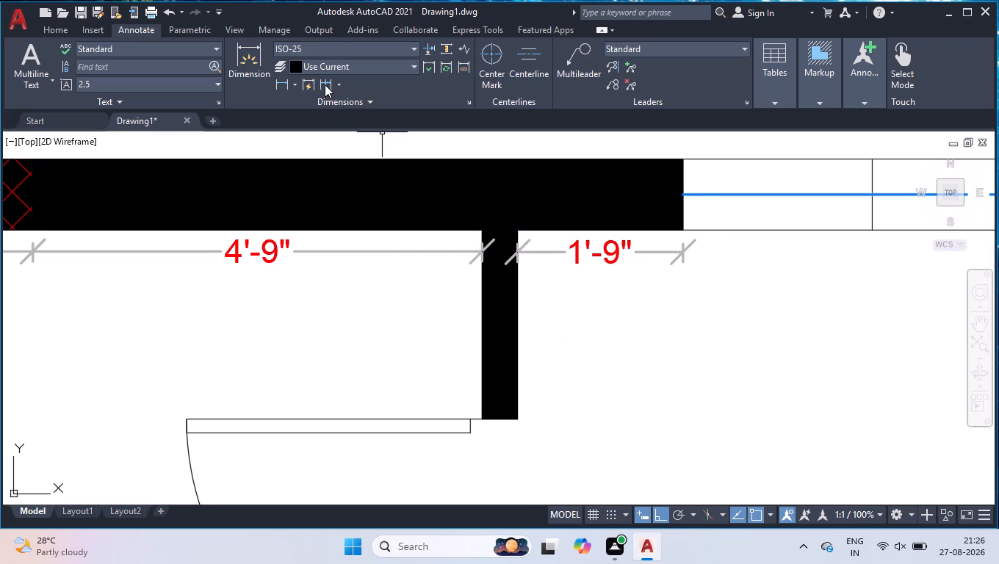
# Continue the dimension chain from the window's west edge across its first and middle panes to the second mullion line.
pyautogui.click(325, 84)
pyautogui.scroll(-1, 621, 308)
pyautogui.scroll(3, 833, 262)
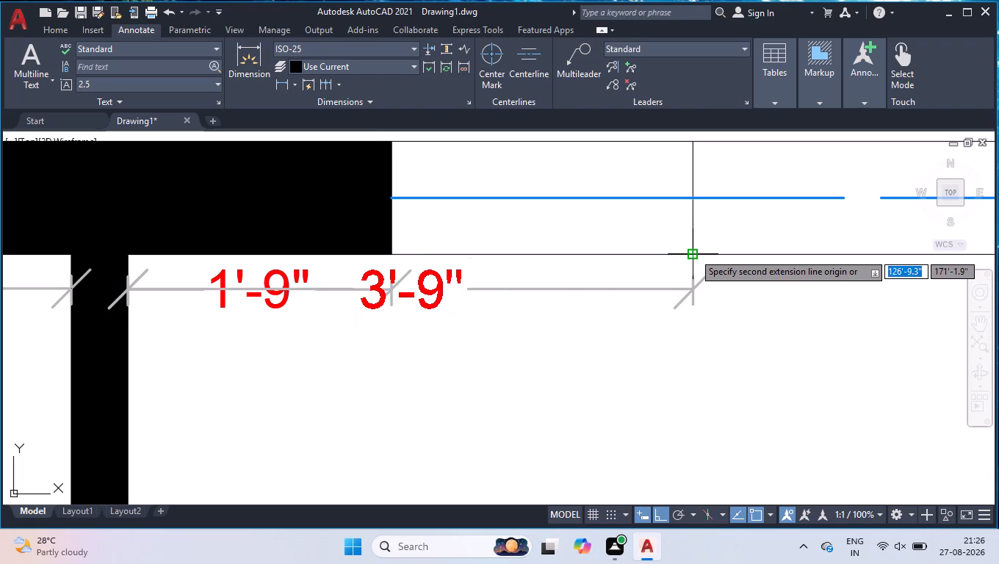
pyautogui.press('space')
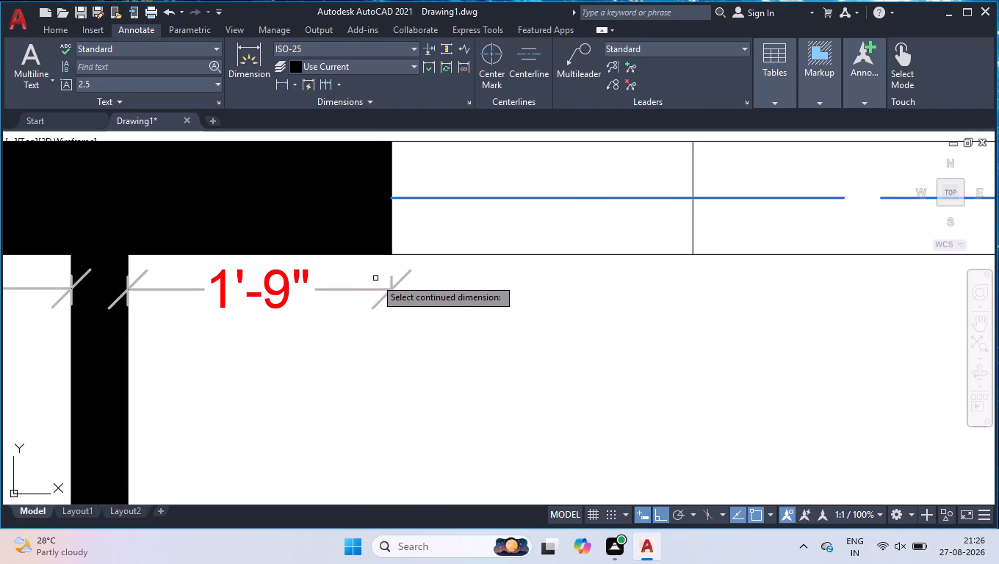
pyautogui.click(372, 290)
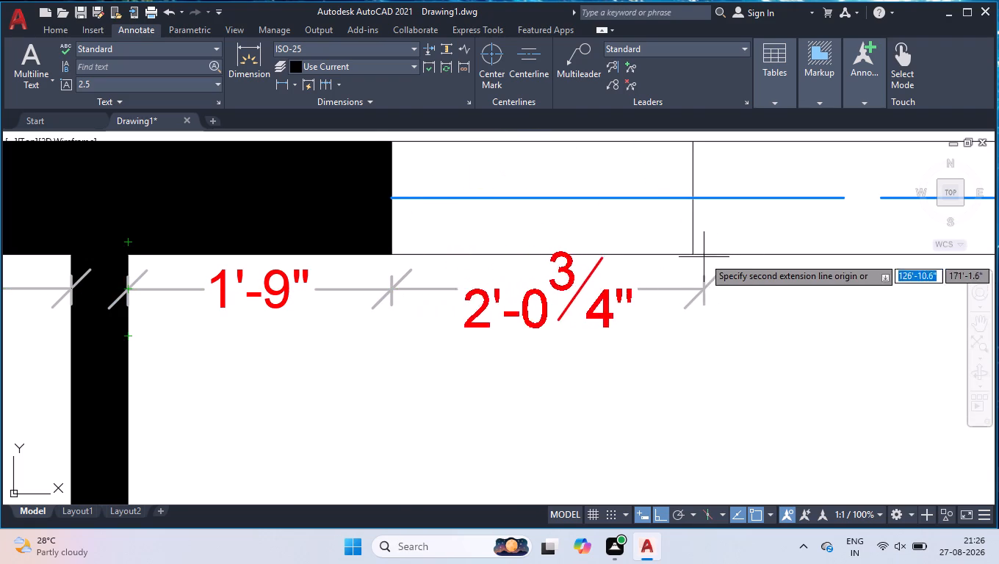
pyautogui.click(692, 256)
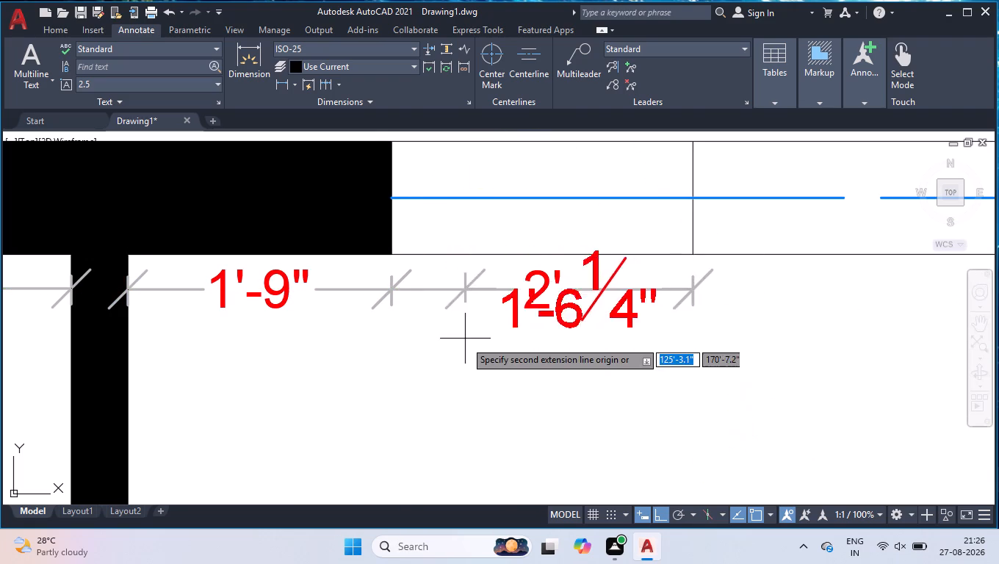
pyautogui.scroll(-3, 466, 345)
pyautogui.scroll(3, 773, 329)
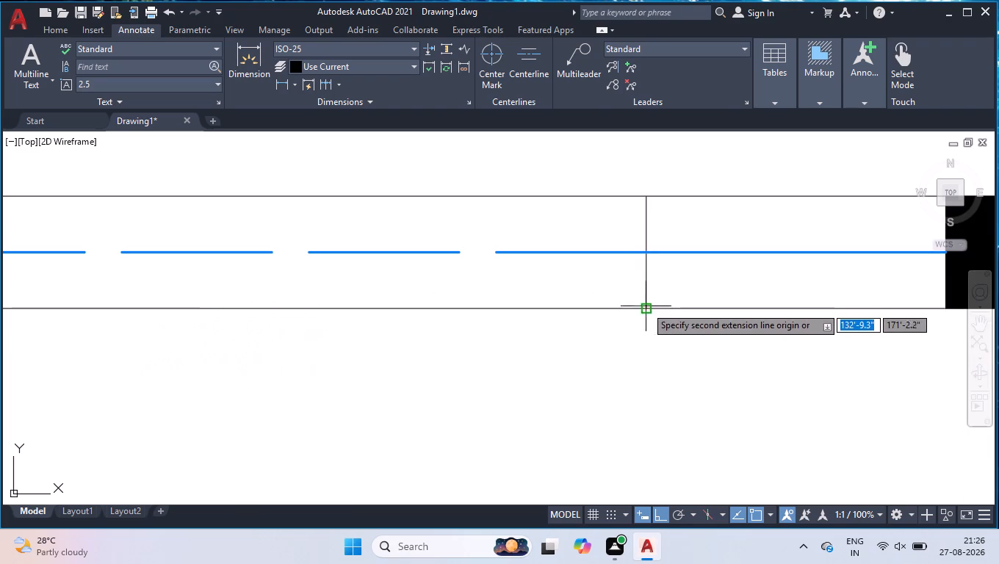
pyautogui.click(646, 307)
pyautogui.scroll(-1, 801, 317)
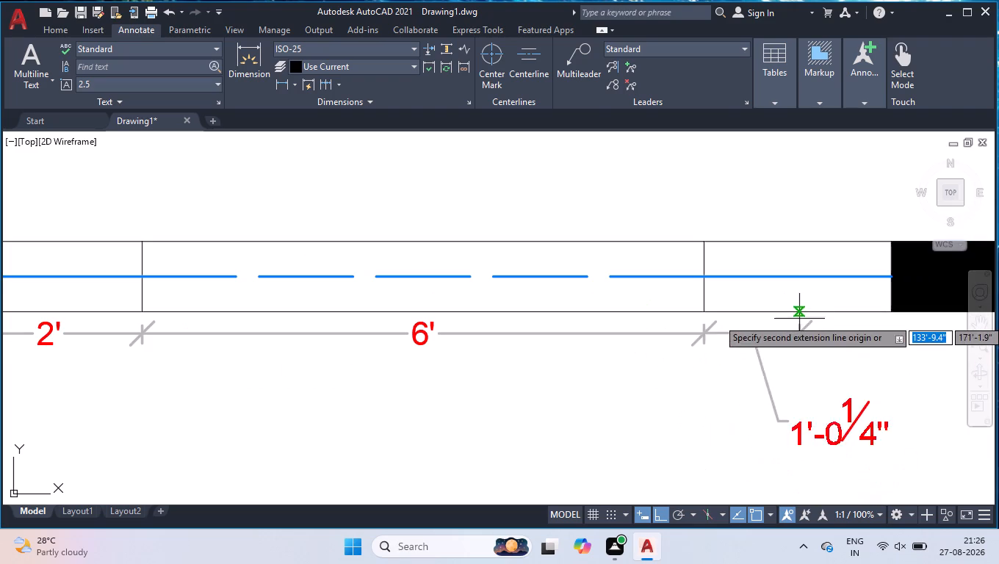
pyautogui.press('space')
# Set the current lineweight to ByLayer in the lineweight settings.
pyautogui.write('LW')
pyautogui.press('Return')
pyautogui.press('Return')
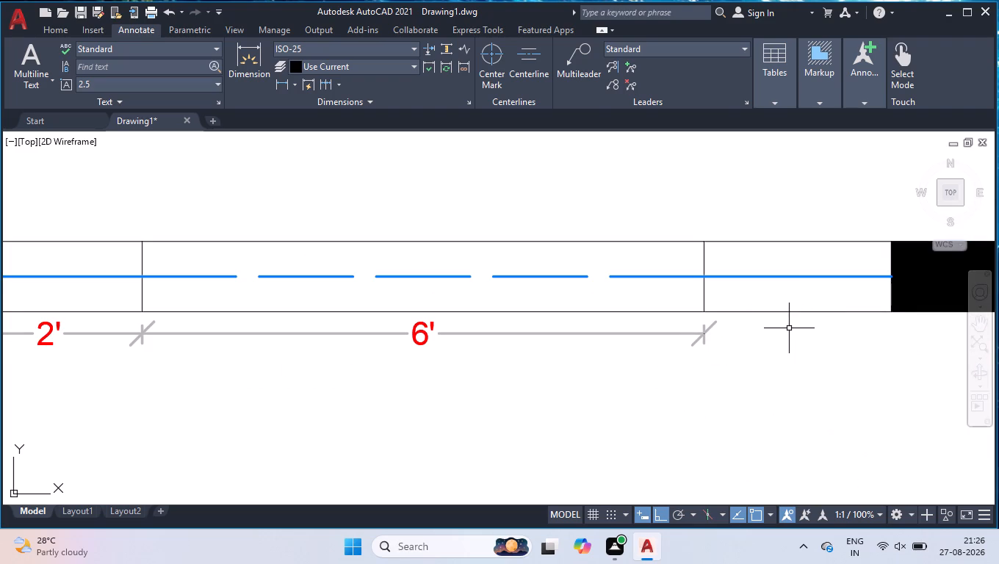
pyautogui.write('LW')
pyautogui.press('Return')
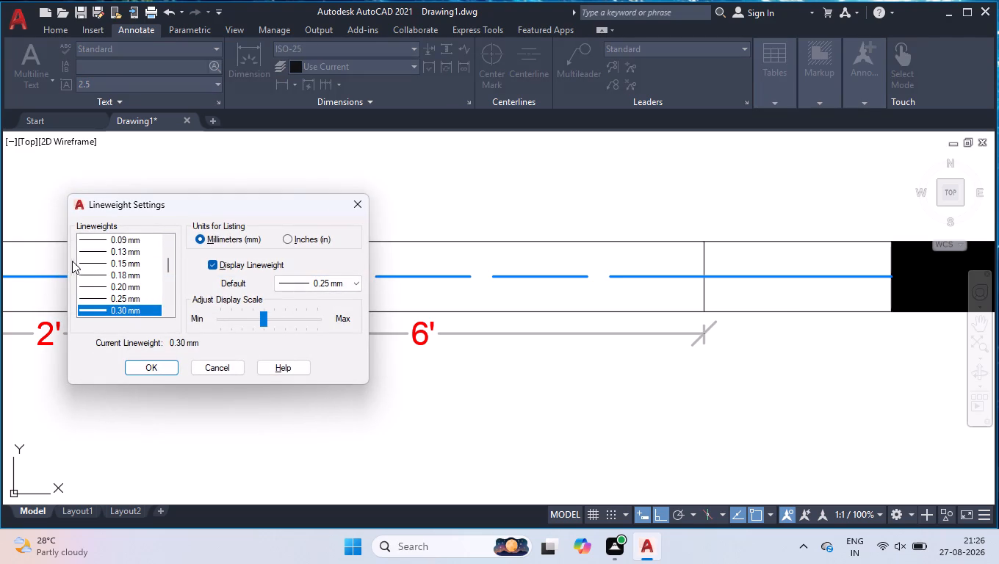
pyautogui.scroll(7, 98, 272)
pyautogui.click(104, 245)
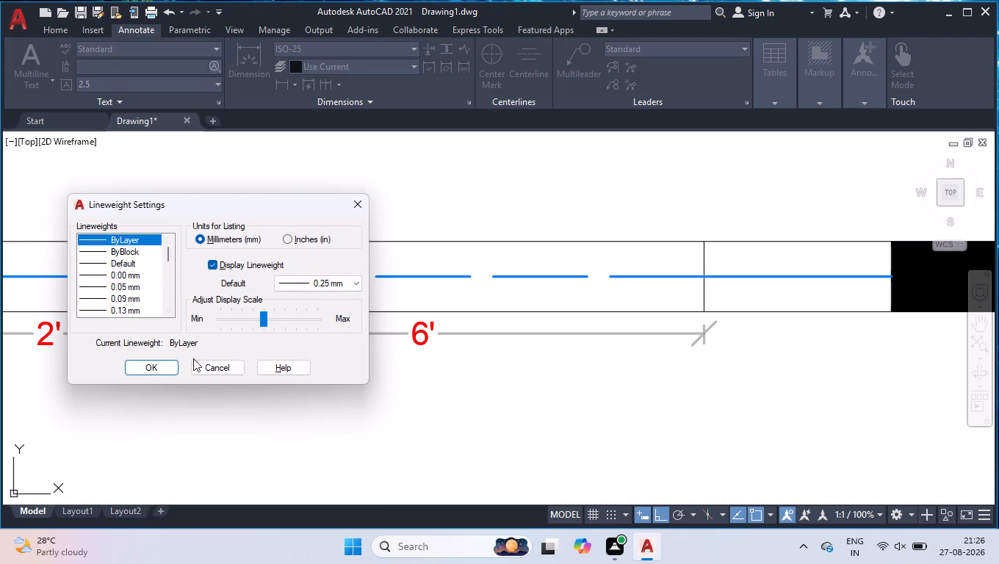
pyautogui.click(166, 366)
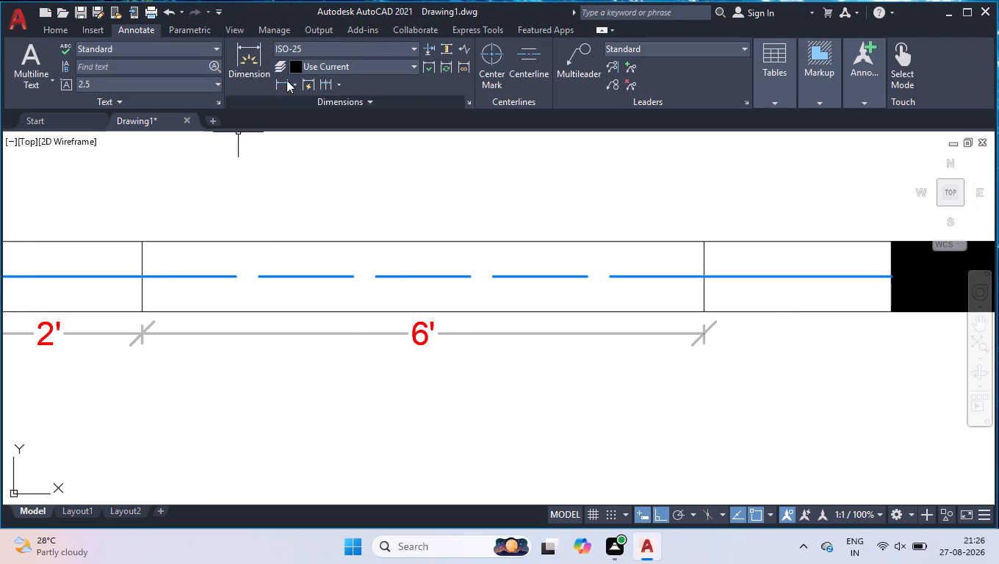
# Continue the dimension chain across the window's last pane and the wall beside it to the west face of the void's hatched northwest column.
pyautogui.click(328, 85)
pyautogui.scroll(-1, 819, 391)
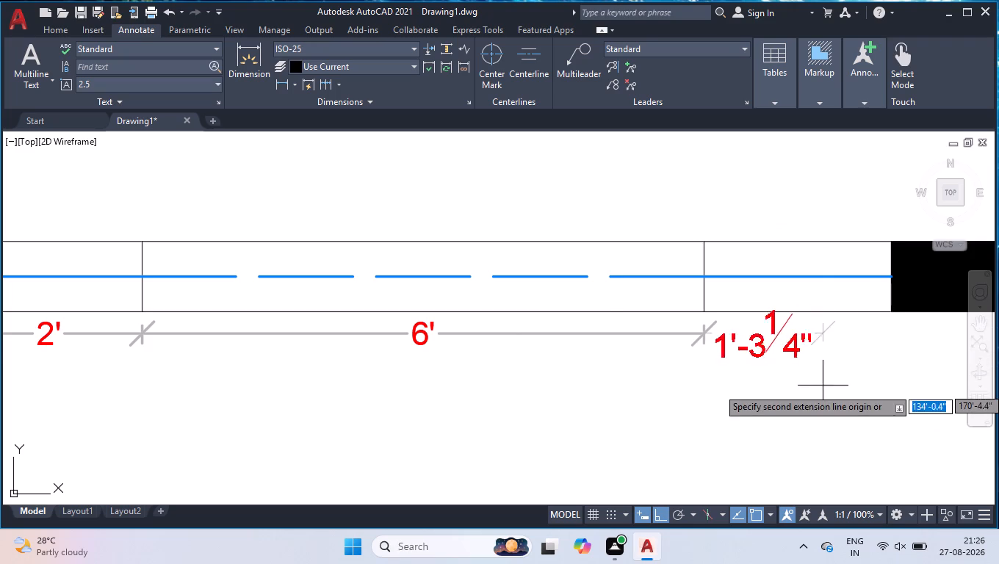
pyautogui.scroll(-2, 749, 419)
pyautogui.scroll(4, 866, 399)
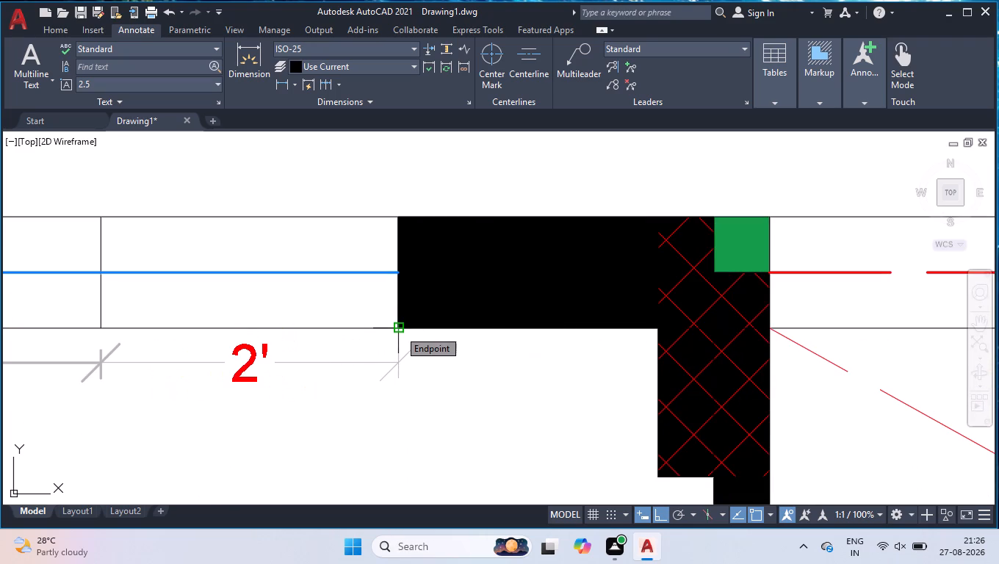
pyautogui.click(399, 330)
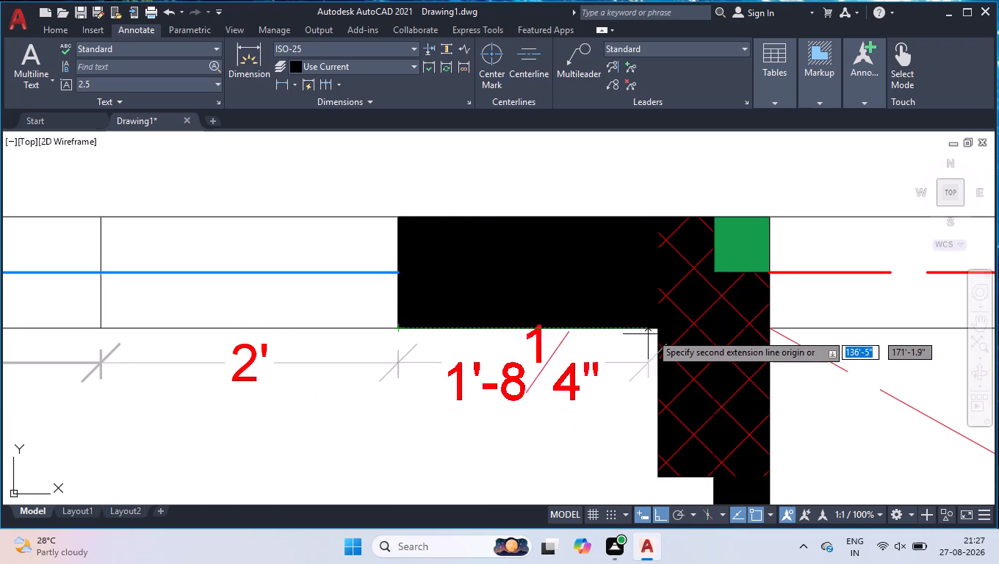
pyautogui.click(657, 333)
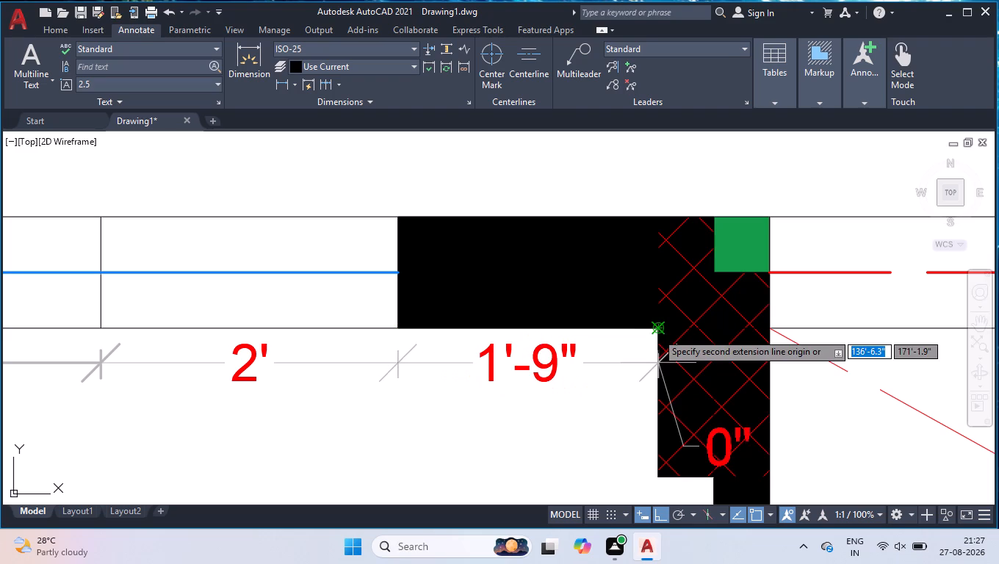
pyautogui.press('space')
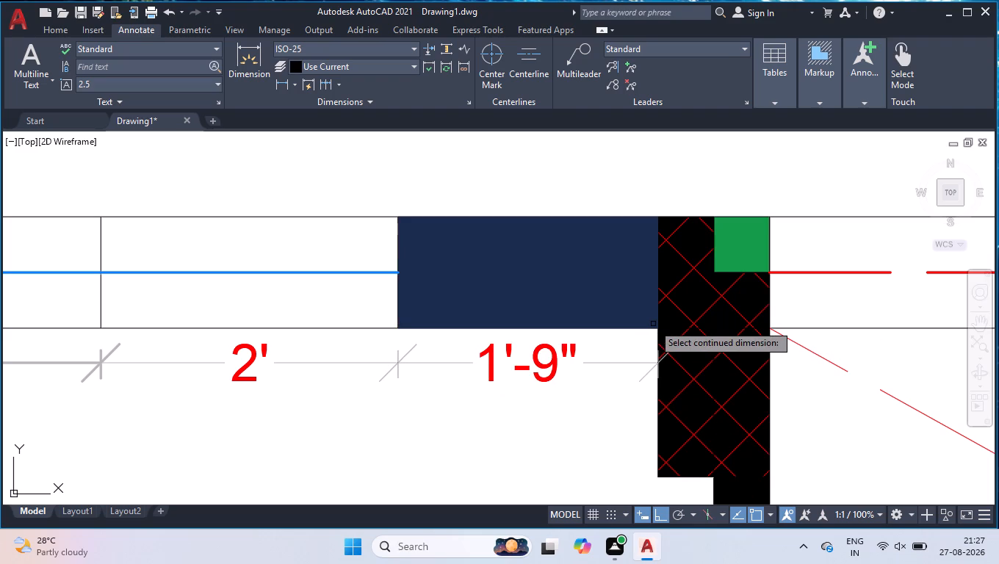
pyautogui.press('space')
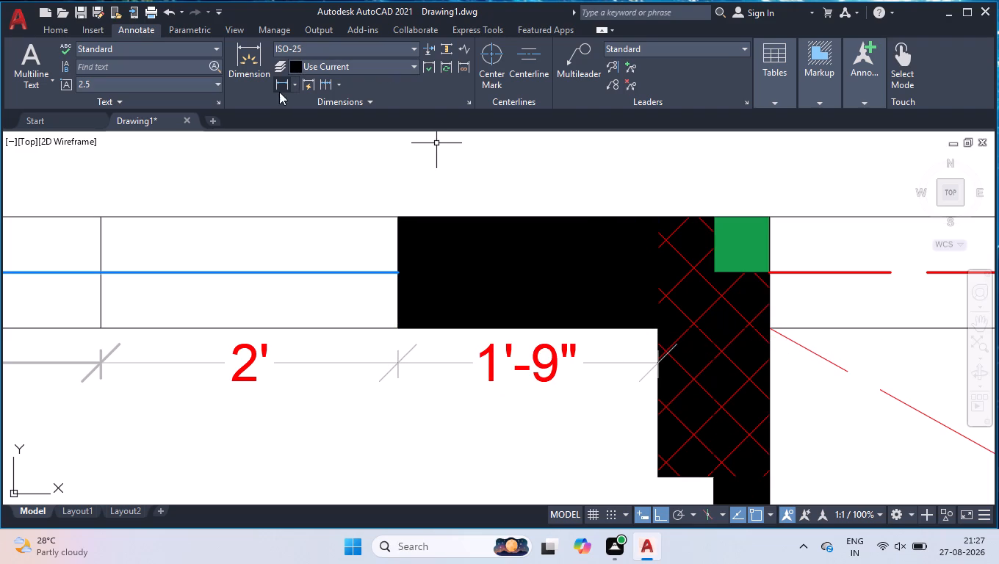
# Add a linear dimension beneath the north window from the void's northeast column to the west face of the grey-walled shaft.
pyautogui.click(276, 86)
pyautogui.scroll(-1, 376, 290)
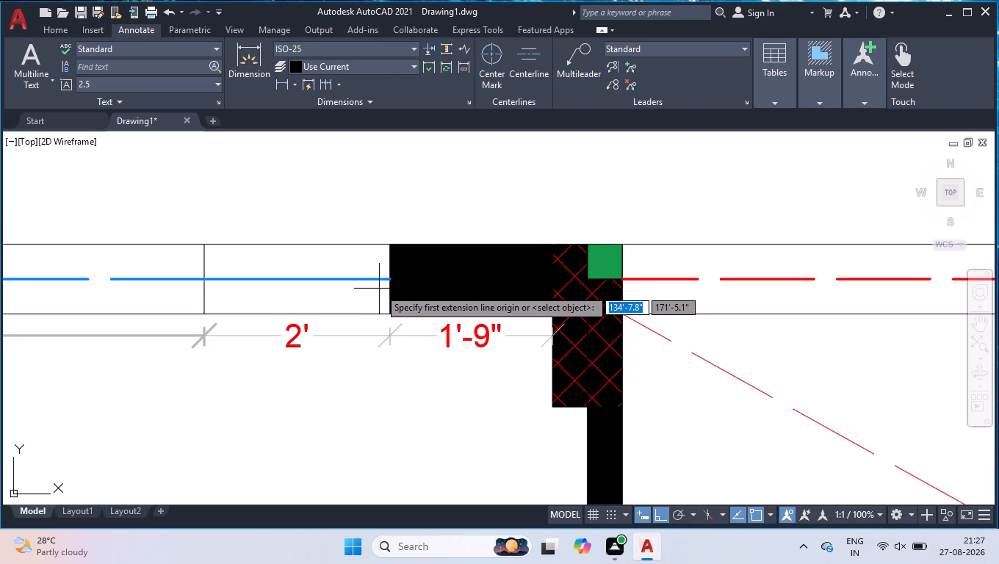
pyautogui.scroll(-2, 379, 292)
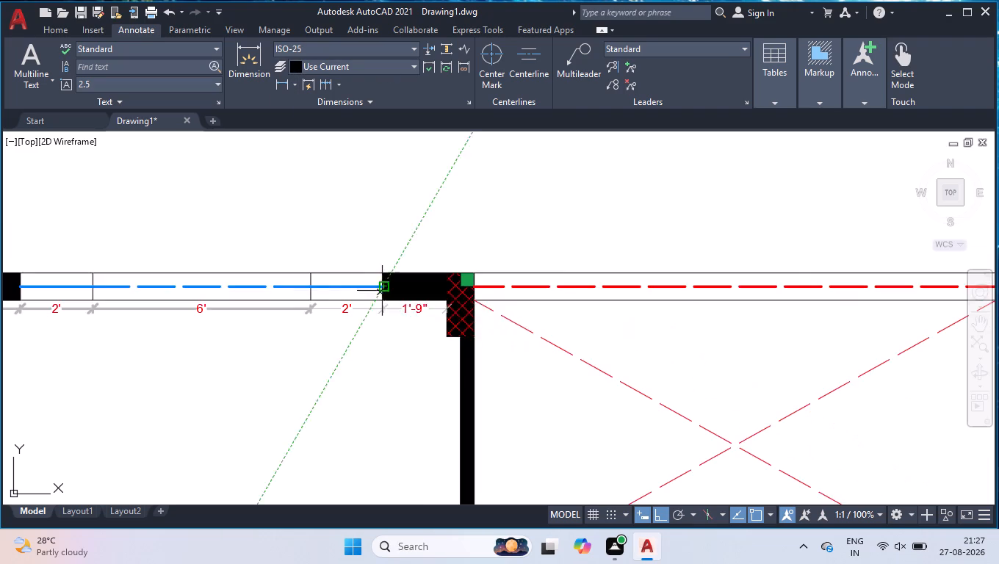
pyautogui.scroll(-2, 382, 291)
pyautogui.scroll(2, 806, 303)
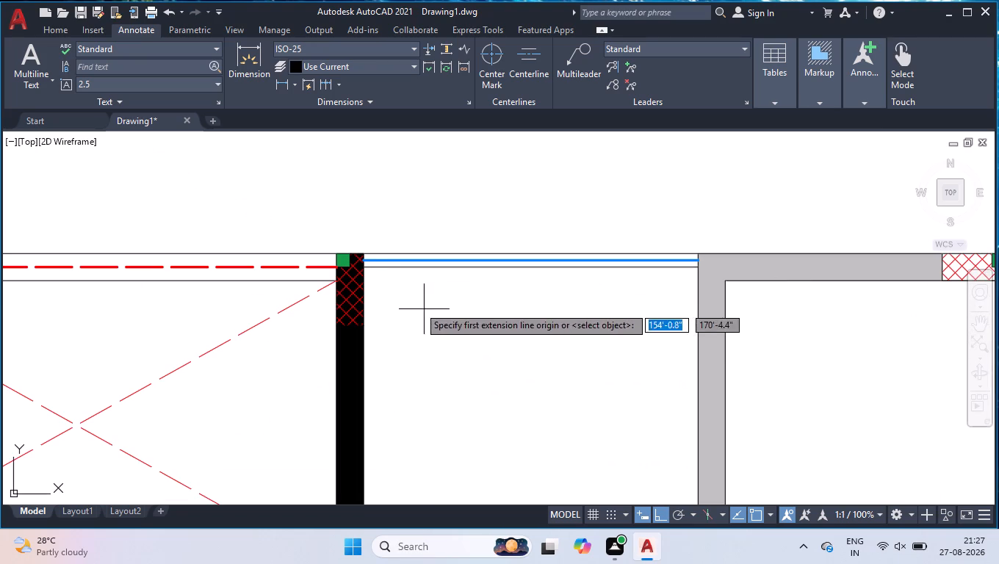
pyautogui.scroll(2, 402, 297)
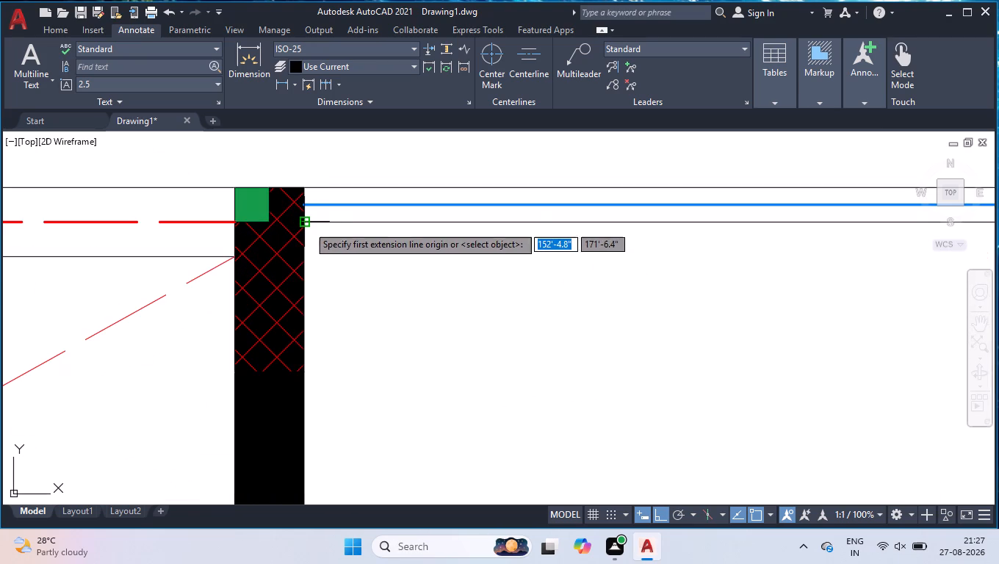
pyautogui.click(308, 225)
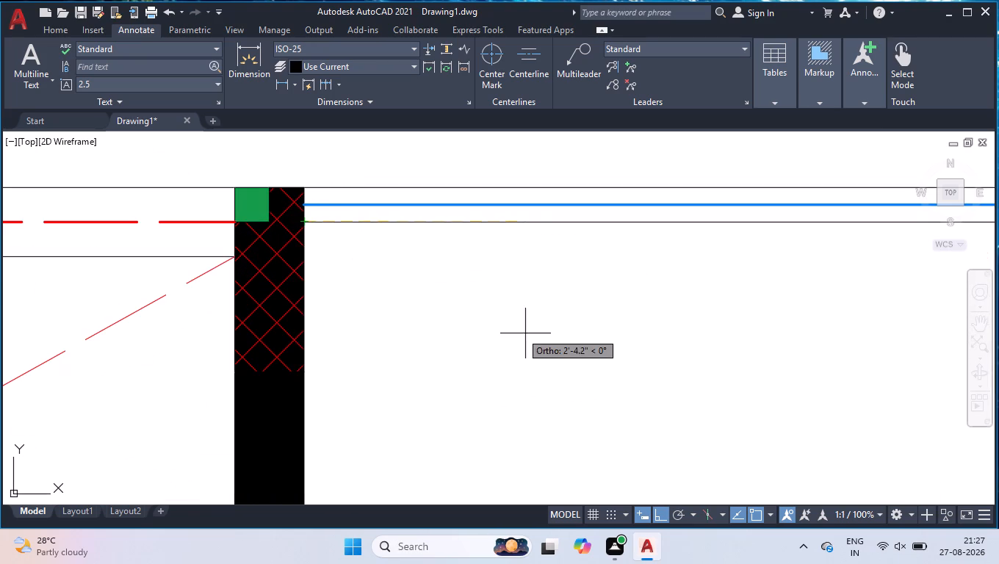
pyautogui.scroll(-3, 527, 333)
pyautogui.scroll(4, 675, 303)
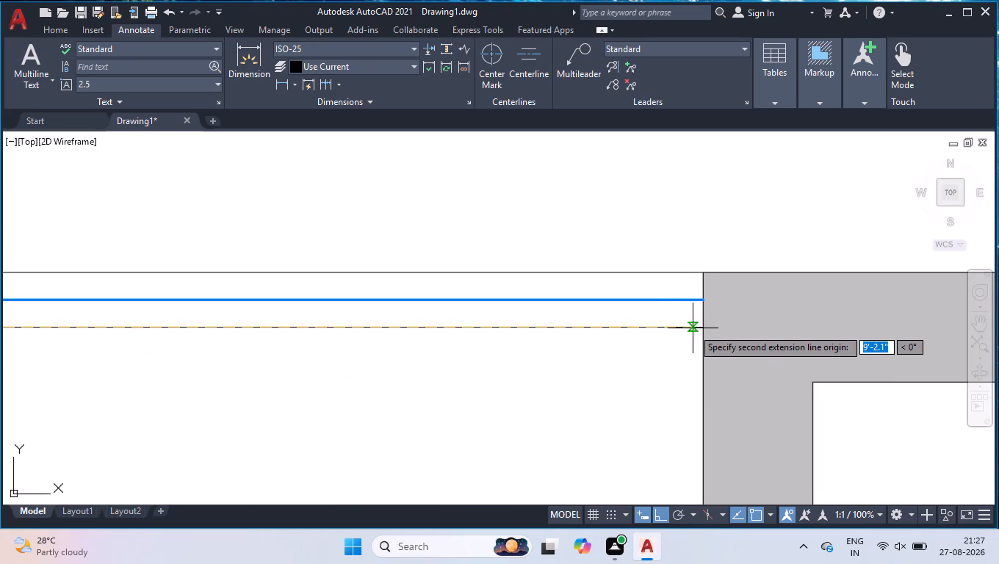
pyautogui.click(703, 328)
pyautogui.click(667, 352)
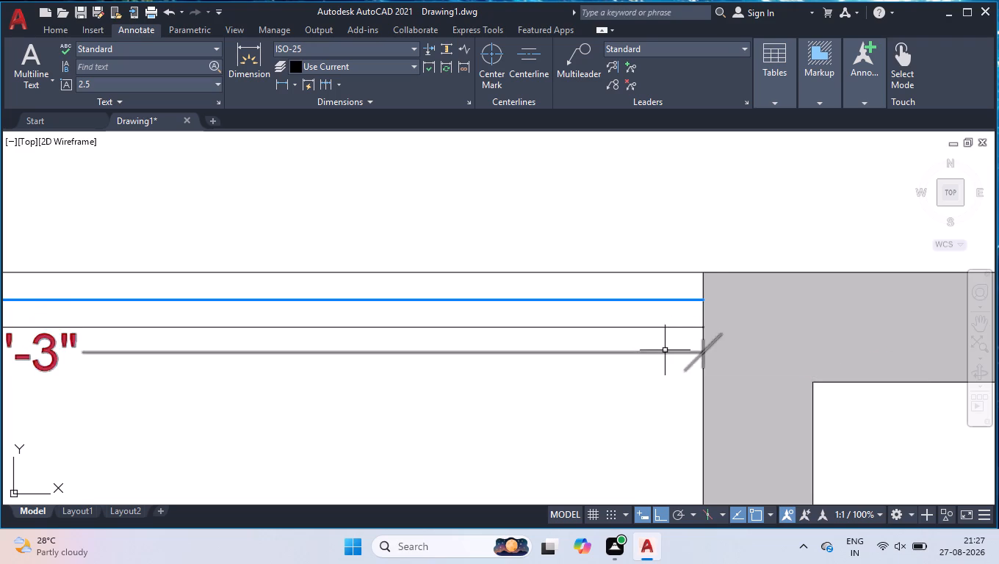
# Add a vertical linear dimension inside the northwest room from the north wall's inner corner to the west window's north edge.
pyautogui.scroll(-4, 568, 318)
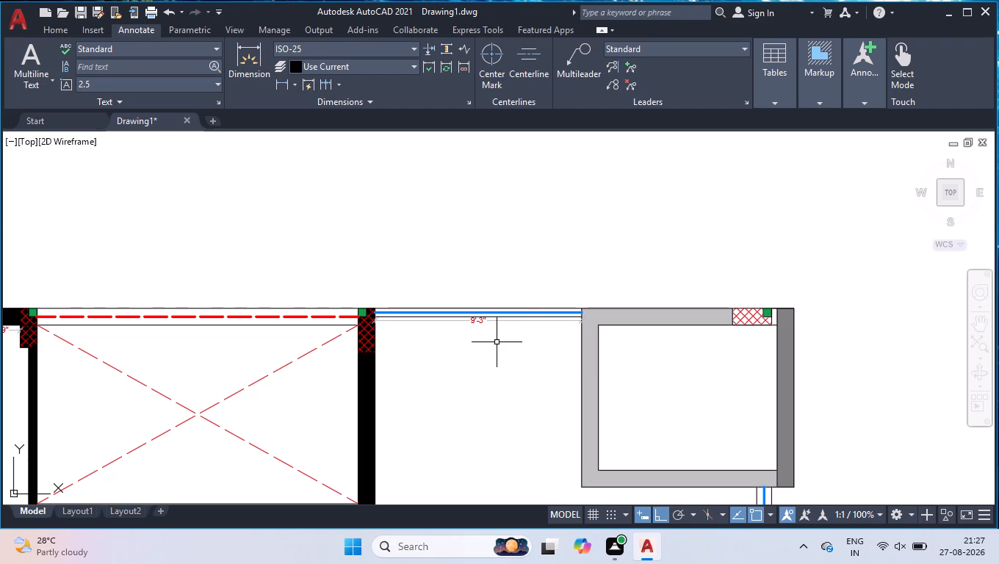
pyautogui.scroll(-2, 591, 261)
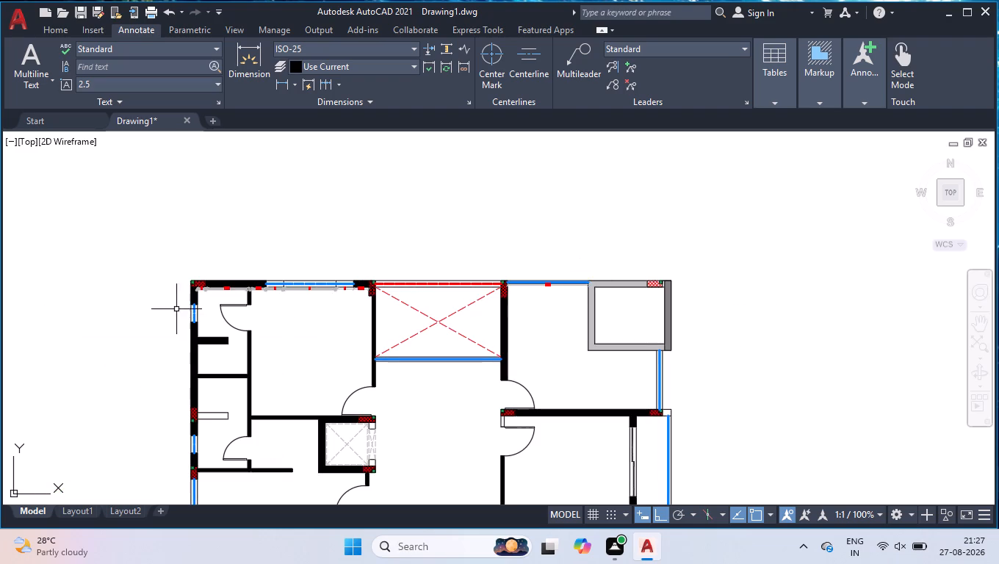
pyautogui.scroll(3, 173, 308)
pyautogui.scroll(2, 253, 270)
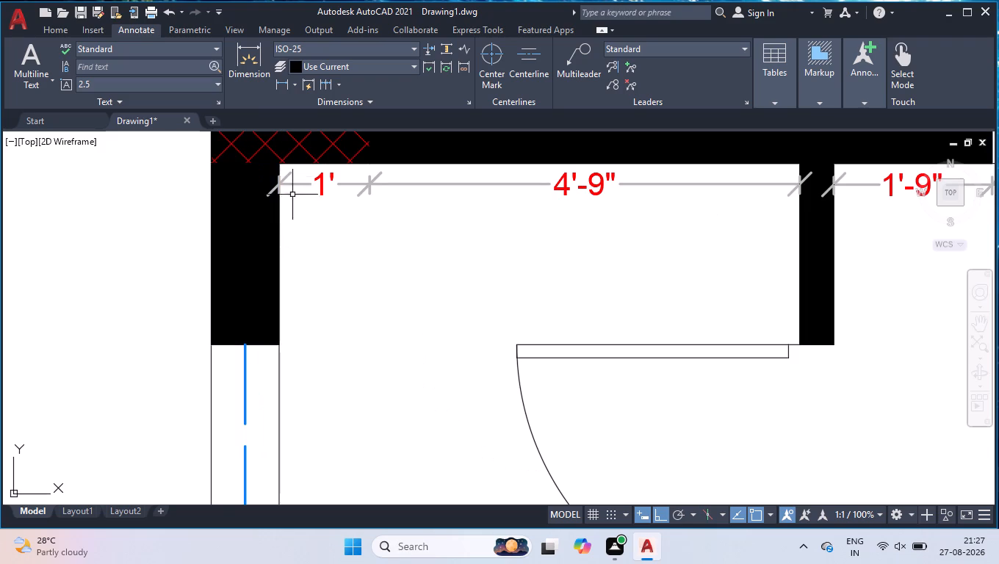
pyautogui.click(286, 82)
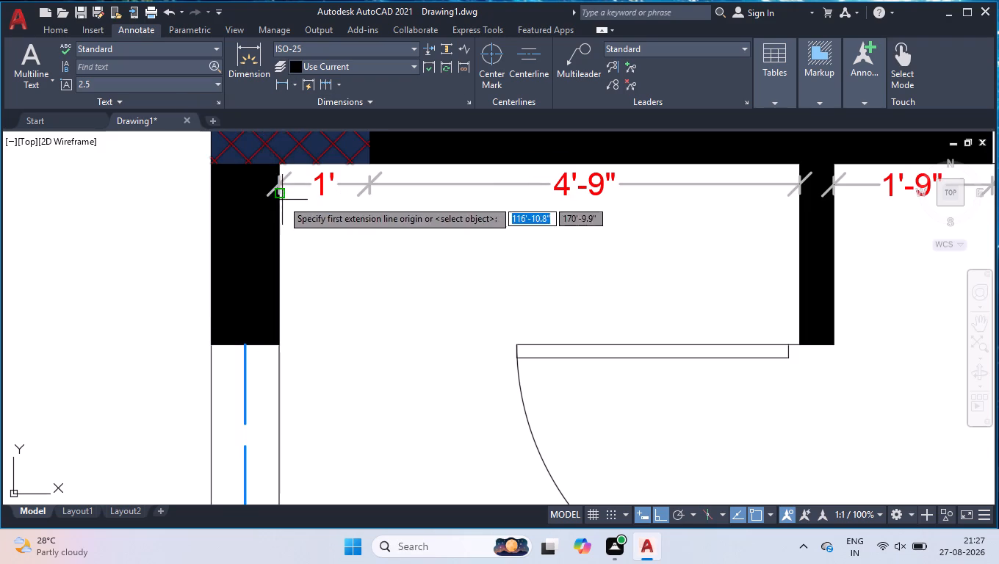
pyautogui.click(281, 164)
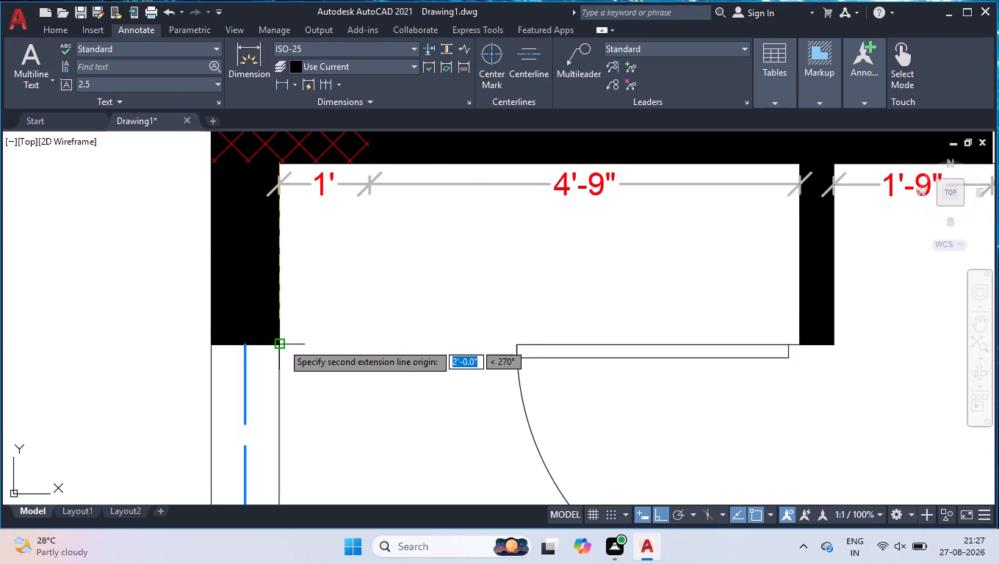
pyautogui.click(282, 343)
pyautogui.click(303, 339)
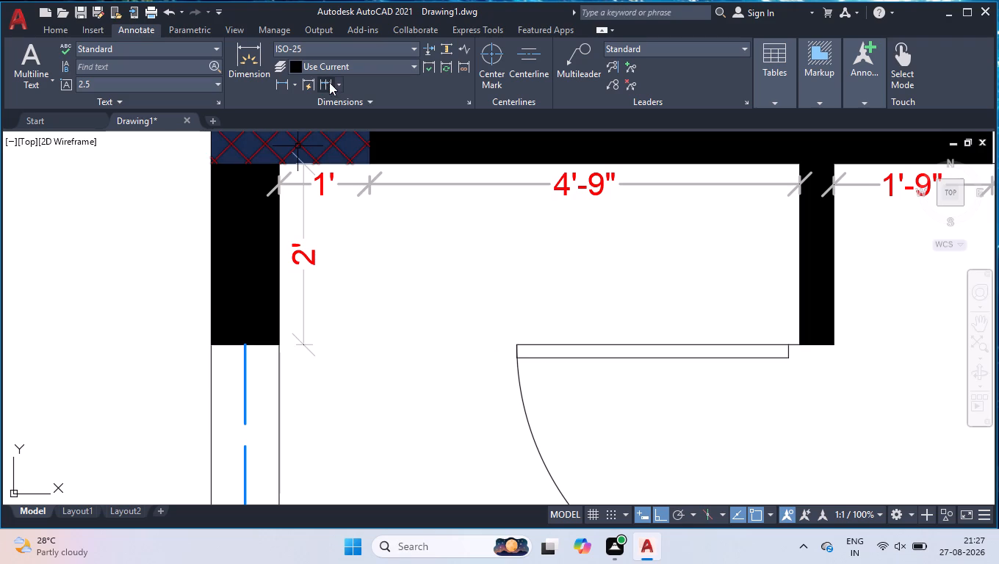
# Continue the vertical dimension chain across the west window and the wall below it to the stub wall's north face.
pyautogui.click(329, 82)
pyautogui.scroll(-1, 320, 342)
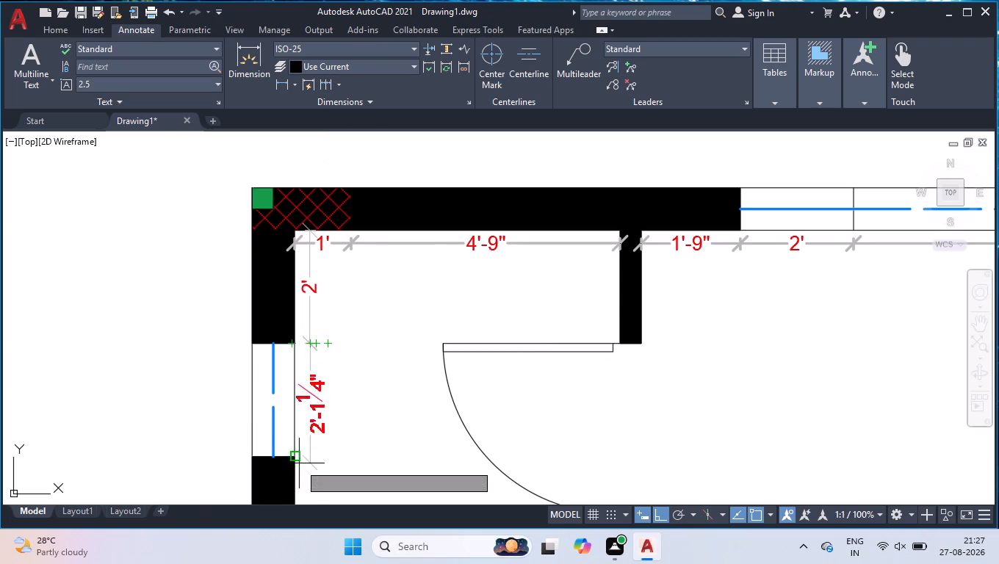
pyautogui.click(297, 458)
pyautogui.scroll(-2, 318, 443)
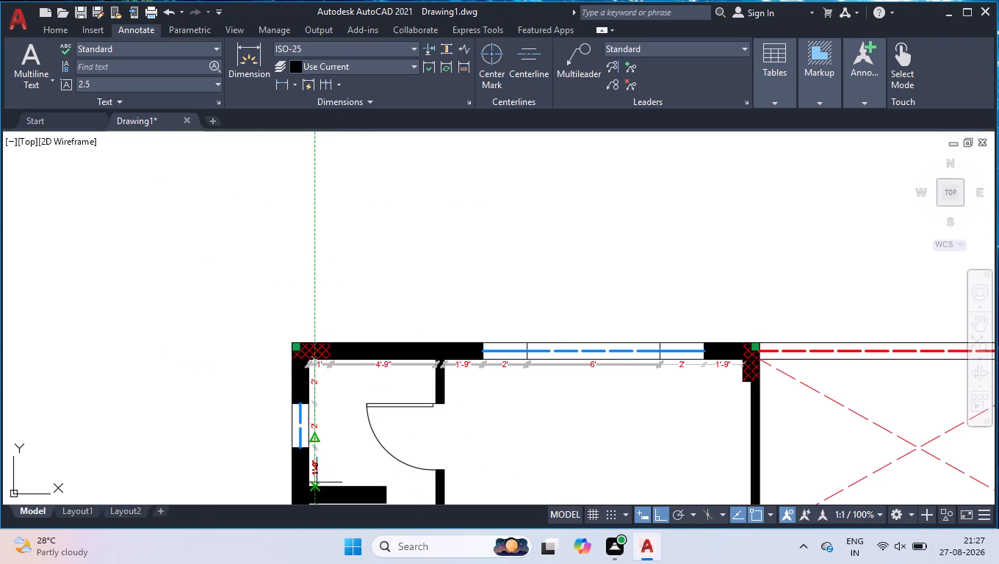
pyautogui.scroll(3, 314, 485)
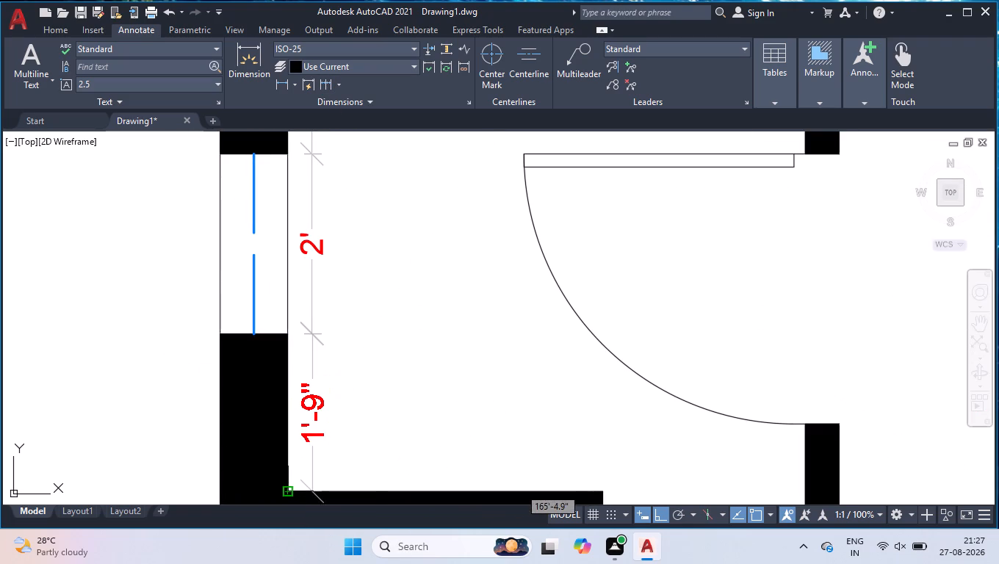
pyautogui.click(289, 488)
pyautogui.press('space')
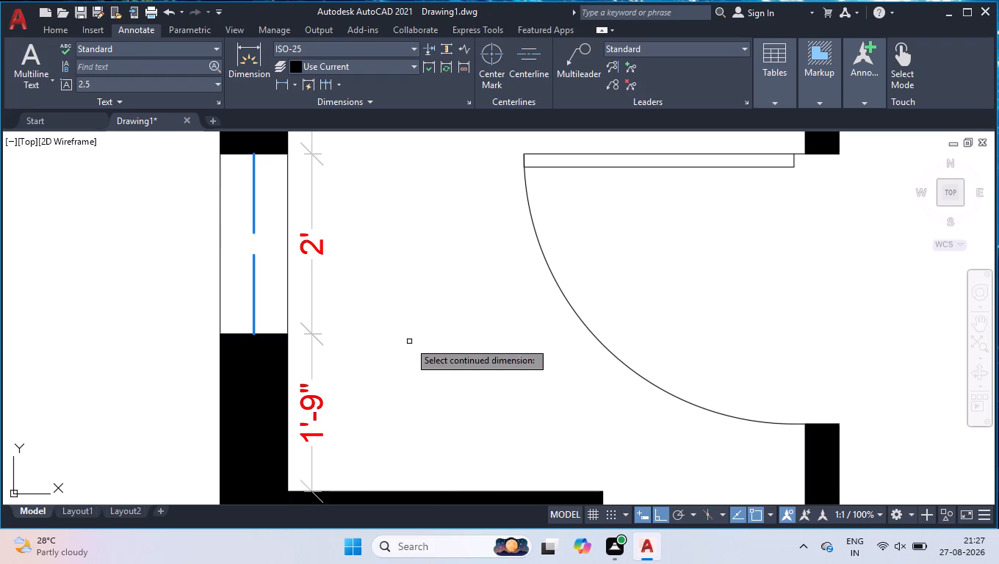
pyautogui.press('space')
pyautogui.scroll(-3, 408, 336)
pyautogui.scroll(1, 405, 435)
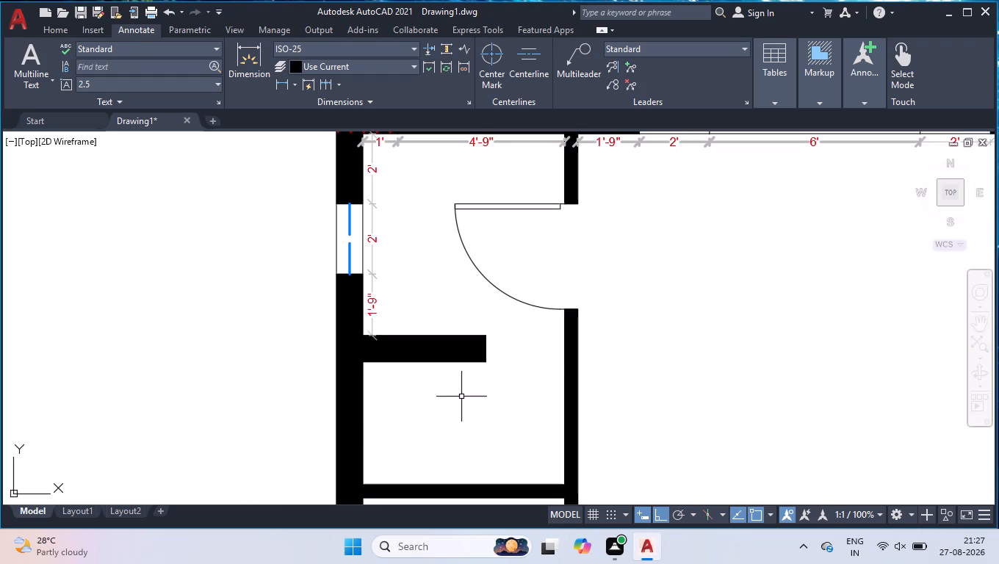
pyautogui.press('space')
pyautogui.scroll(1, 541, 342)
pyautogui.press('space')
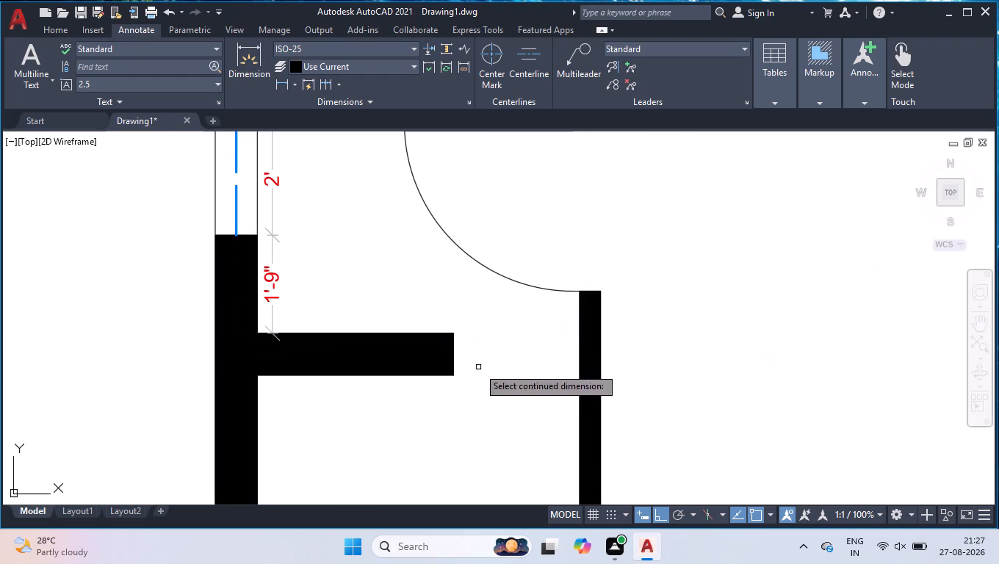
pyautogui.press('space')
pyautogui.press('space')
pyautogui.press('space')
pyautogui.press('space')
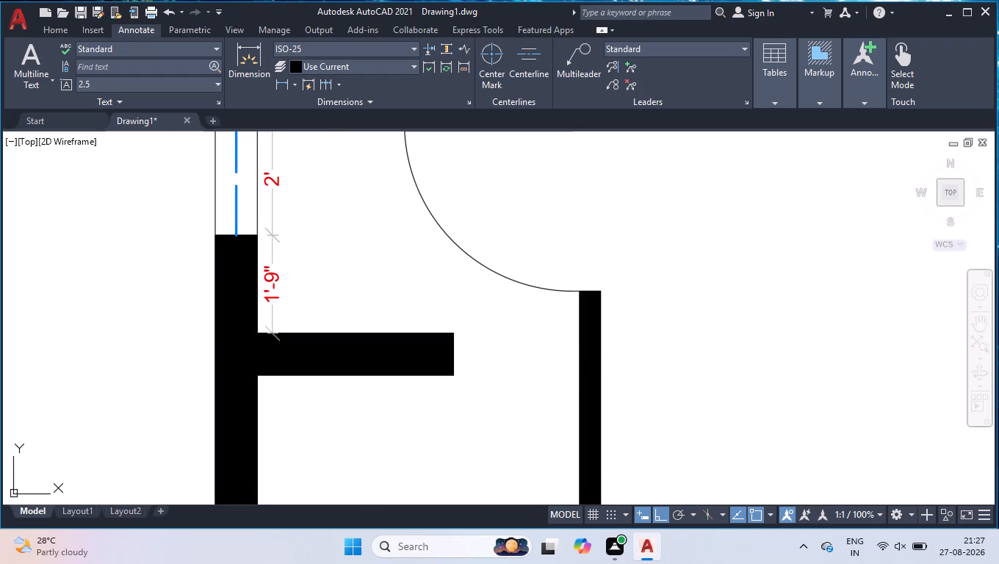
# Add a horizontal linear dimension across the gap between the stub wall's east end and the partition's west face.
pyautogui.write('DLI')
pyautogui.press('Return')
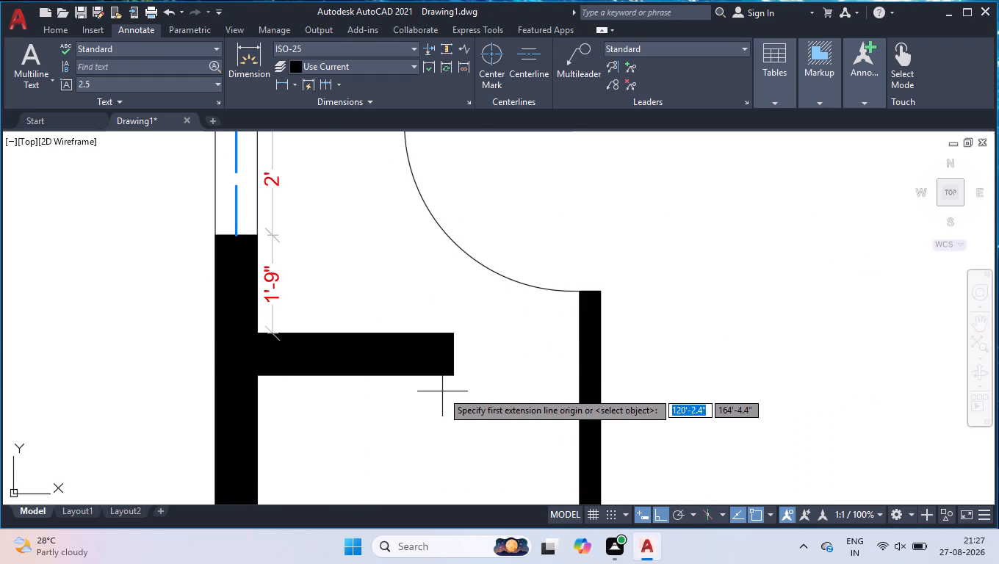
pyautogui.click(455, 377)
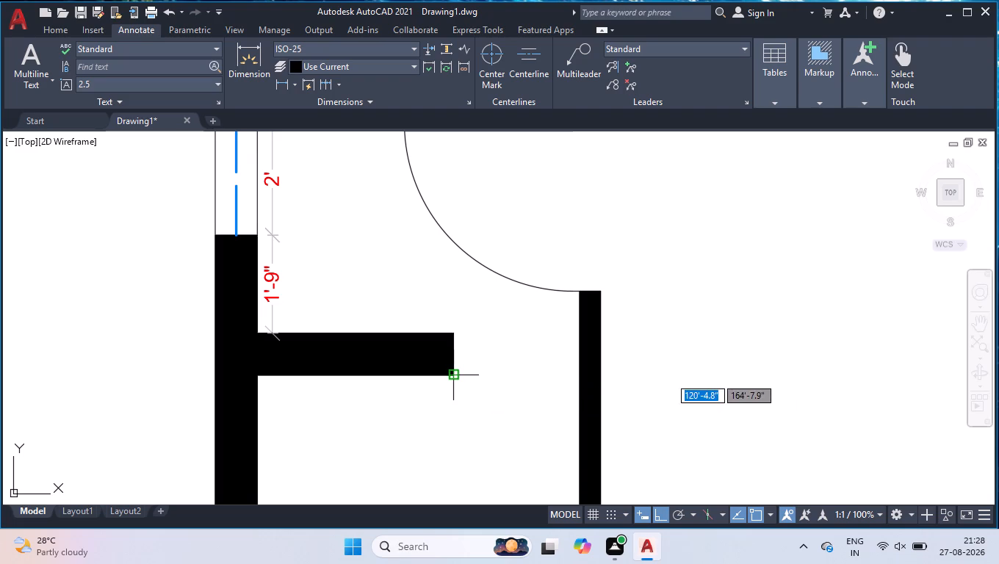
pyautogui.click(580, 377)
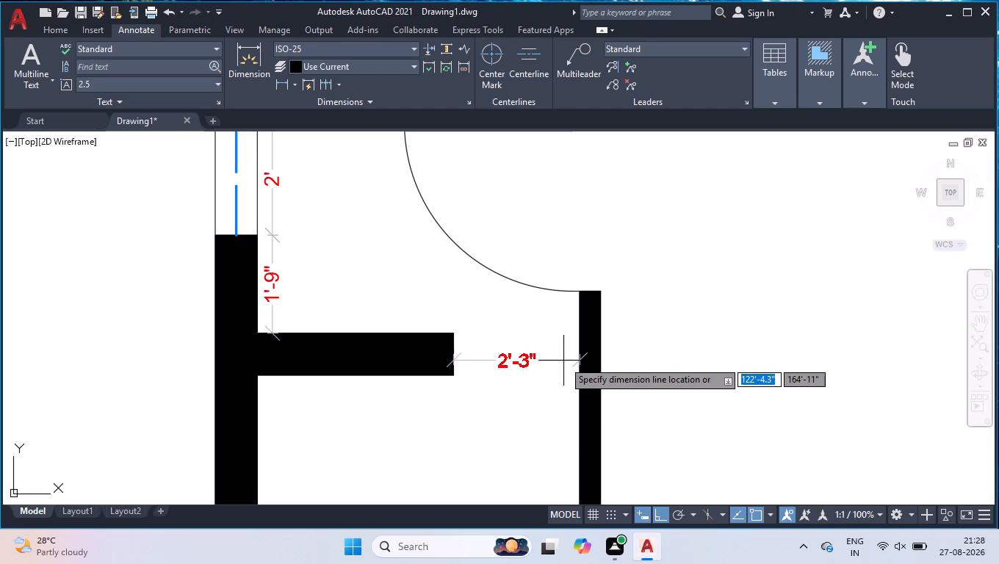
pyautogui.click(516, 355)
# Add a linear dimension for the stub wall's length, placed just below its south face.
pyautogui.press('space')
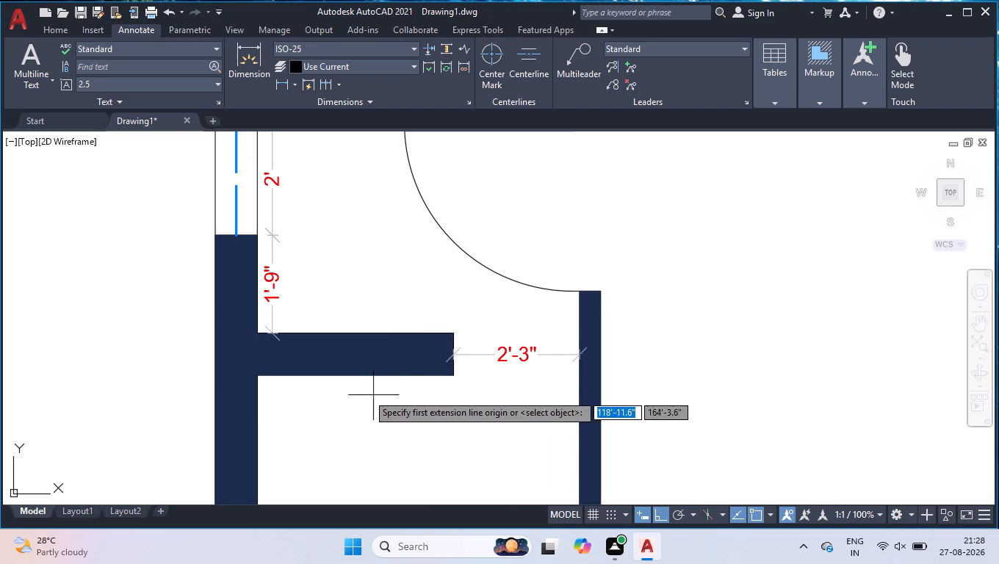
pyautogui.click(256, 378)
pyautogui.click(455, 375)
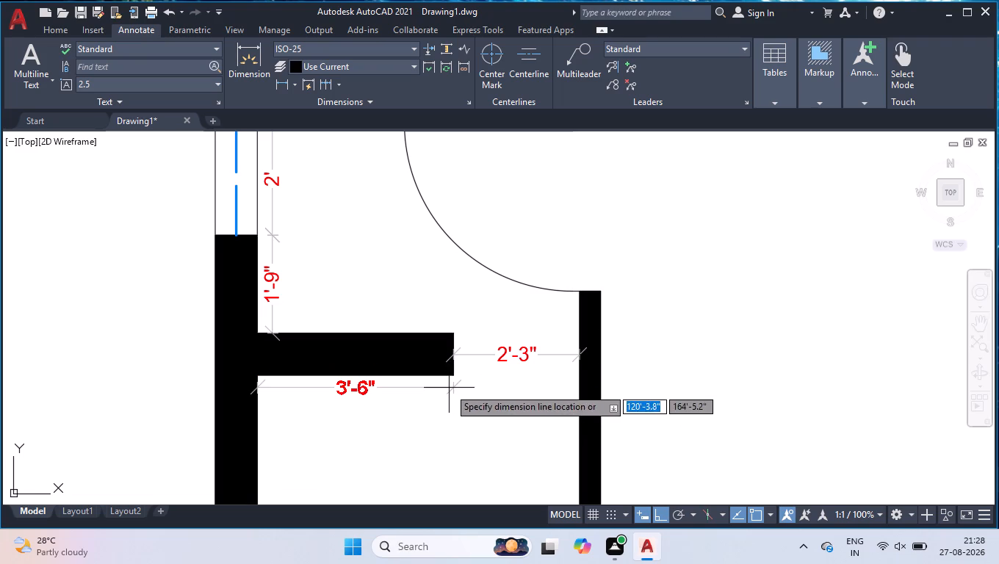
pyautogui.click(449, 388)
# Add a vertical linear dimension beside the west wall between the cross wall's north face and the stub wall's south face.
pyautogui.scroll(-1, 481, 325)
pyautogui.press('space')
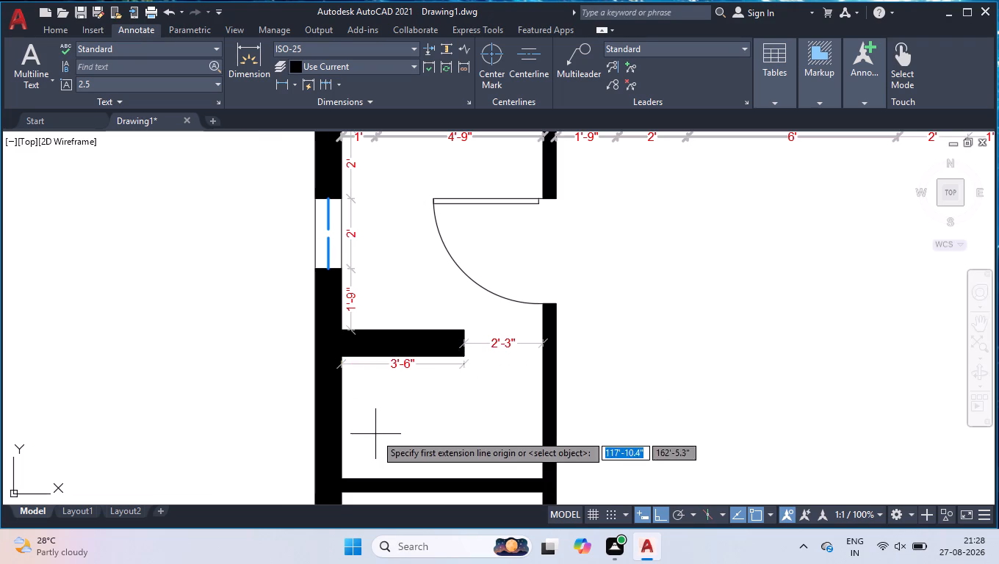
pyautogui.click(342, 480)
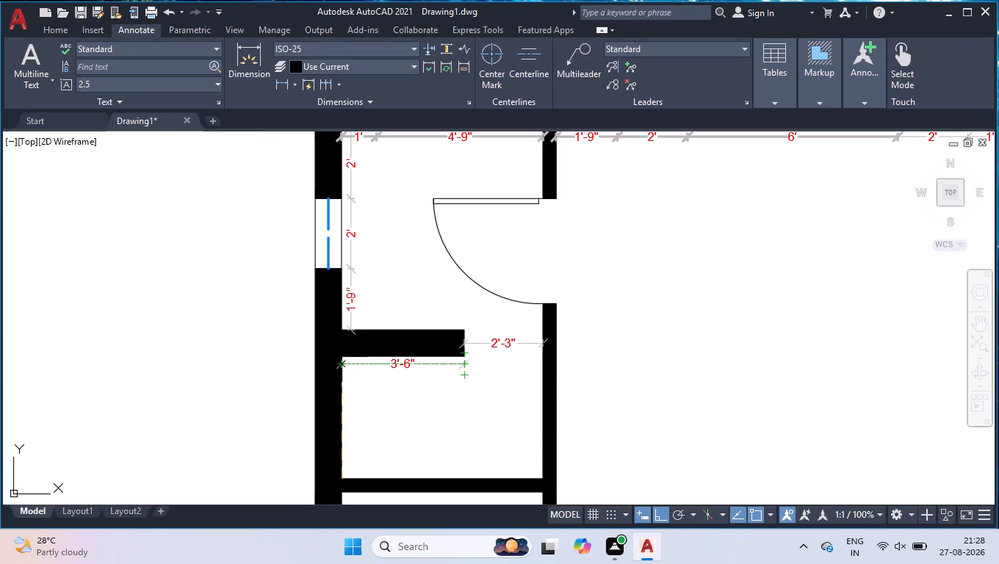
pyautogui.click(342, 355)
pyautogui.click(353, 361)
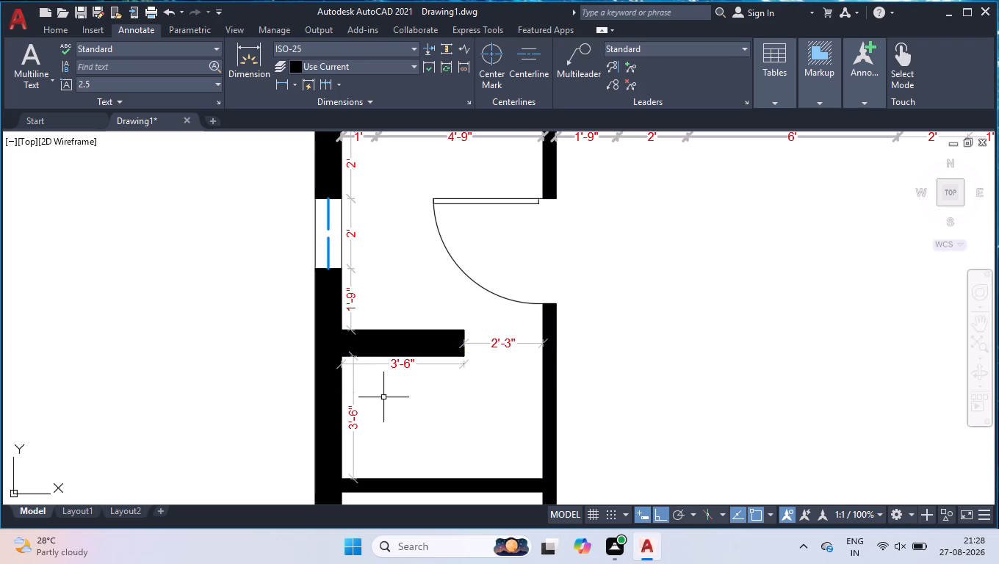
# Add a vertical linear dimension beside the partition from the door opening's south edge to the cross wall's north face.
pyautogui.press('space')
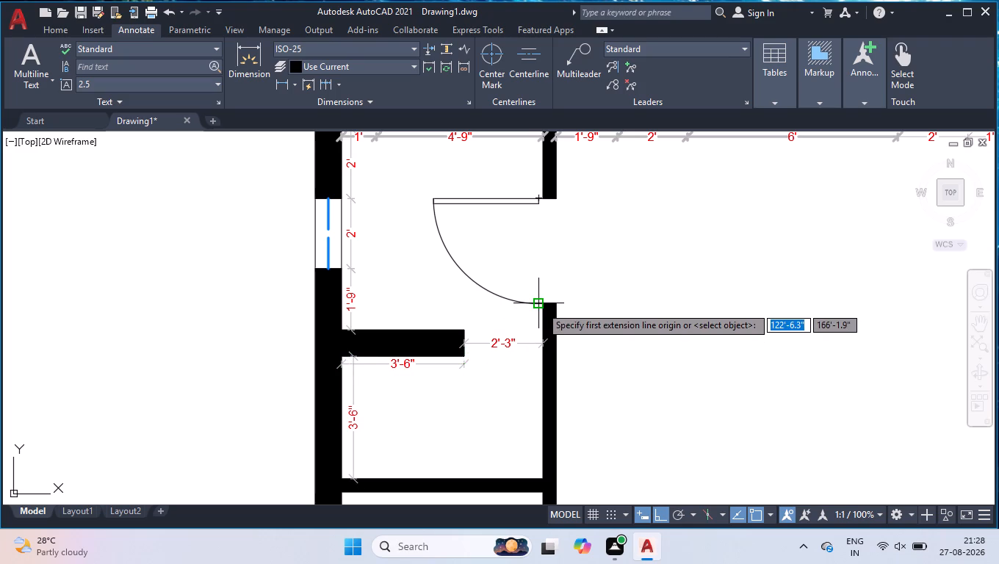
pyautogui.click(544, 308)
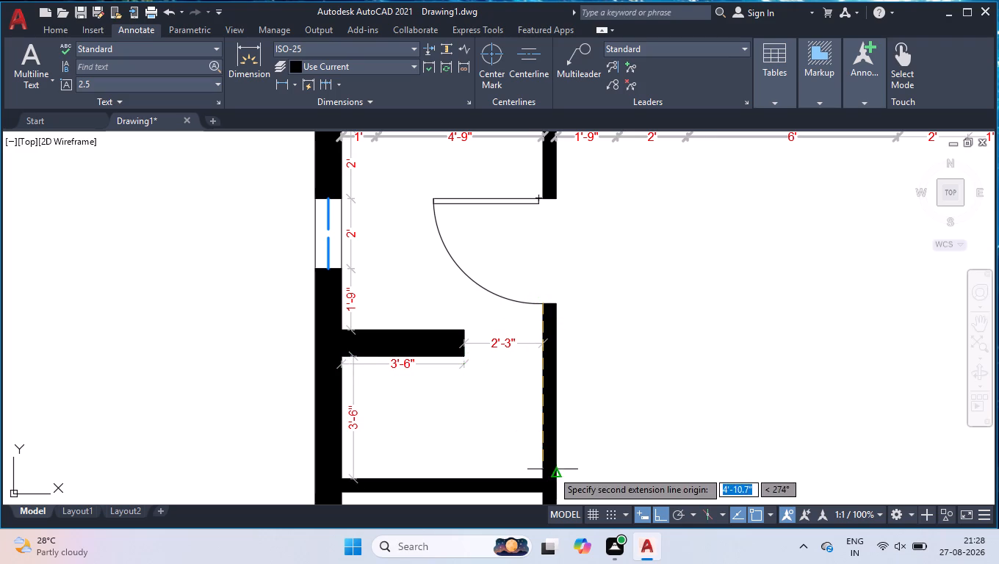
pyautogui.click(543, 477)
pyautogui.click(532, 461)
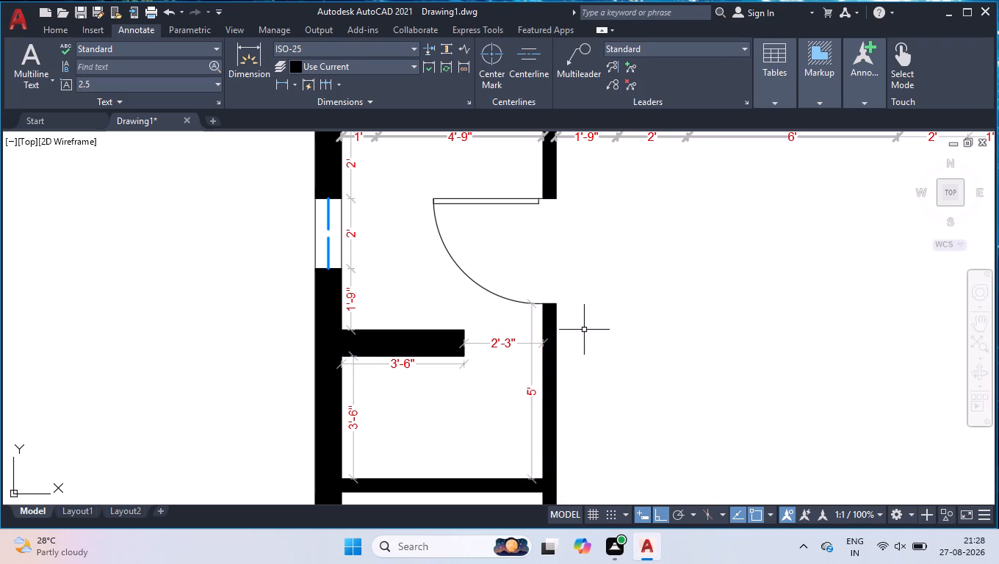
# Add a horizontal linear dimension between the west wall and the partition, just below the cross wall's south face.
pyautogui.scroll(-2, 583, 327)
pyautogui.scroll(1, 571, 361)
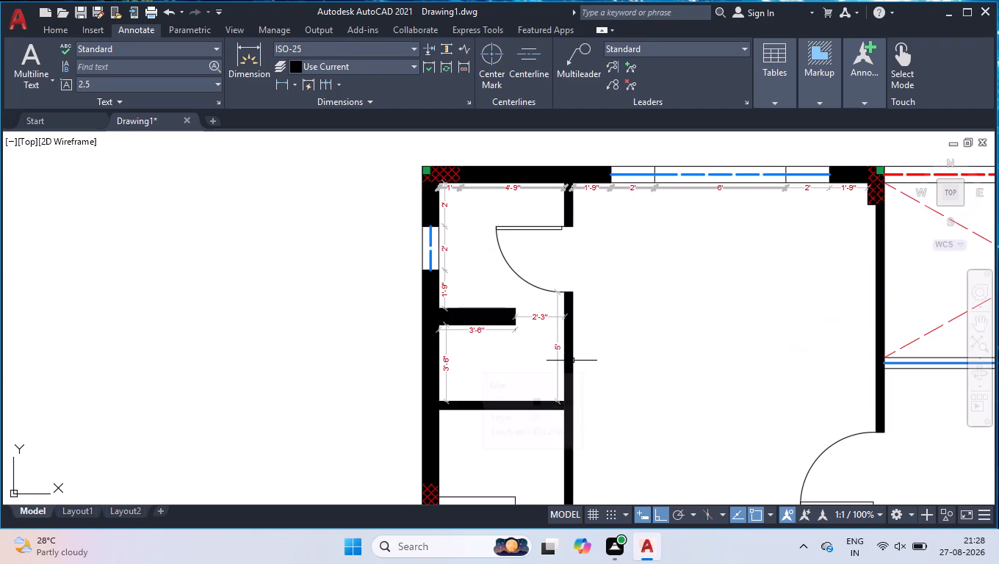
pyautogui.scroll(3, 502, 448)
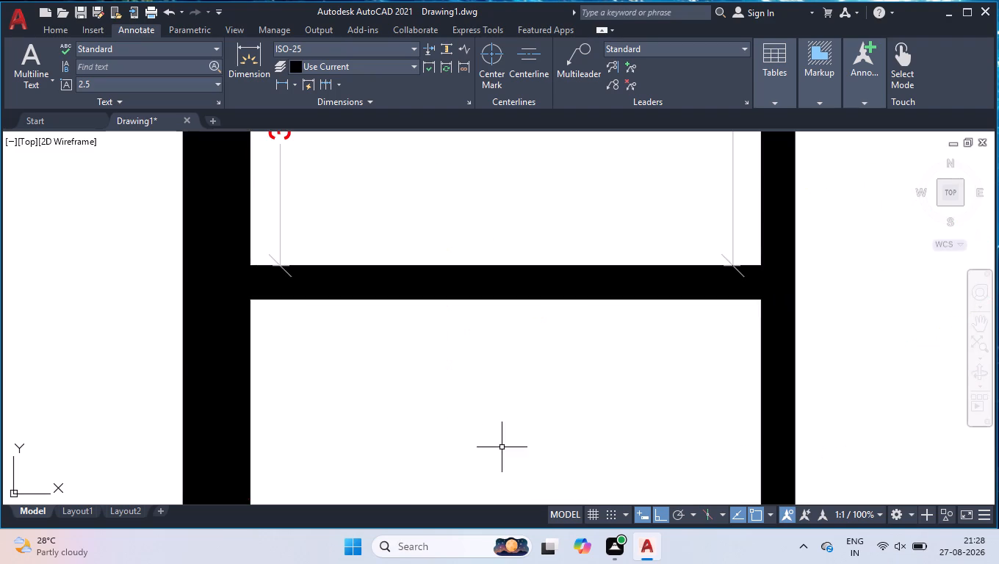
pyautogui.press('space')
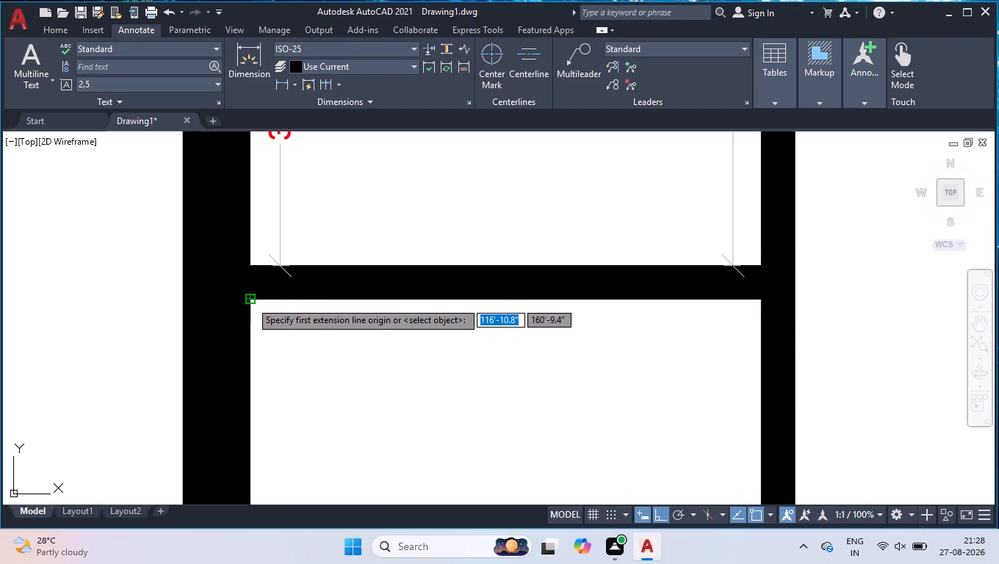
pyautogui.click(250, 301)
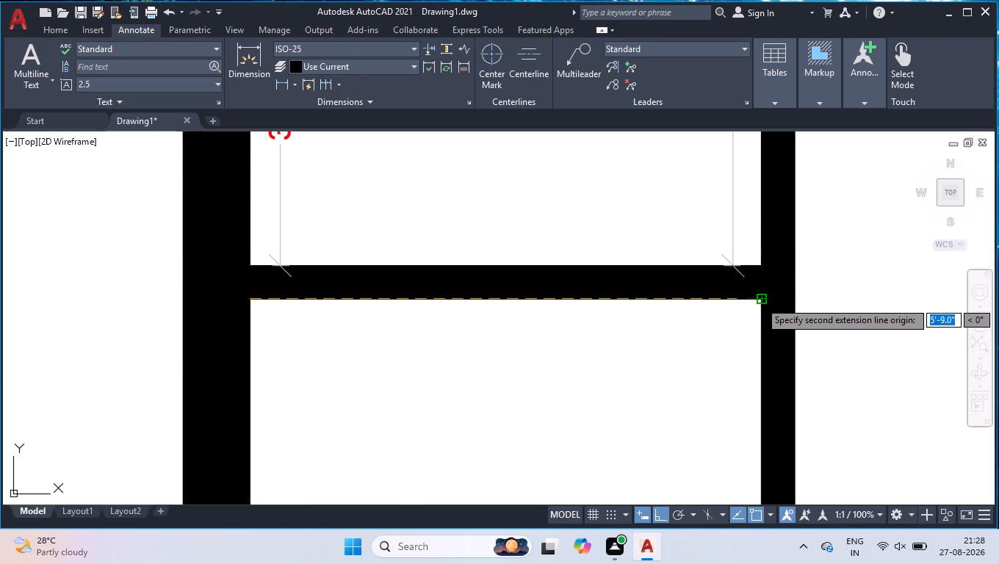
pyautogui.click(759, 302)
pyautogui.click(732, 319)
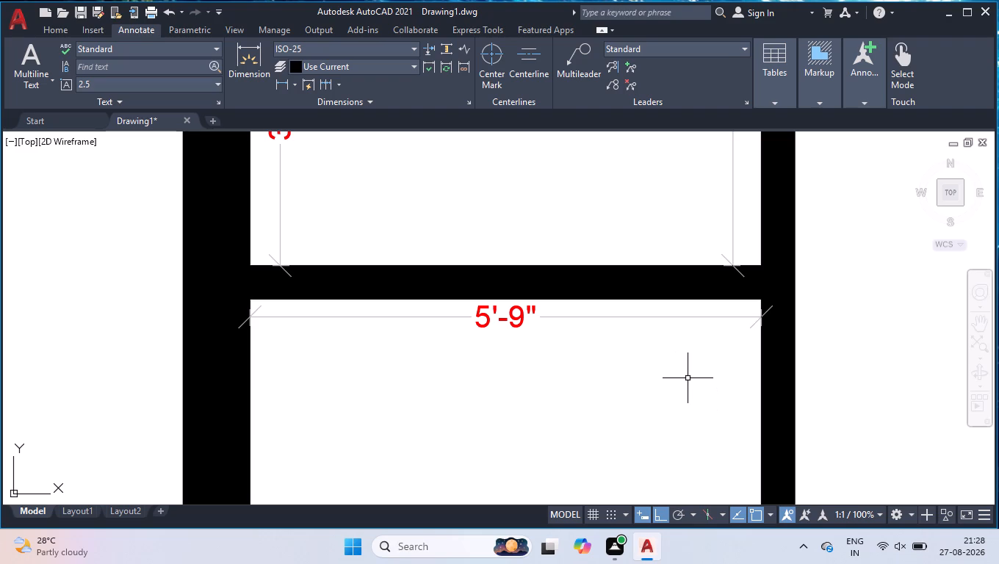
# Fill the outlined stub wall south of the cross wall, beside the west column, with a solid black hatch.
pyautogui.scroll(-1, 708, 407)
pyautogui.scroll(-1, 662, 350)
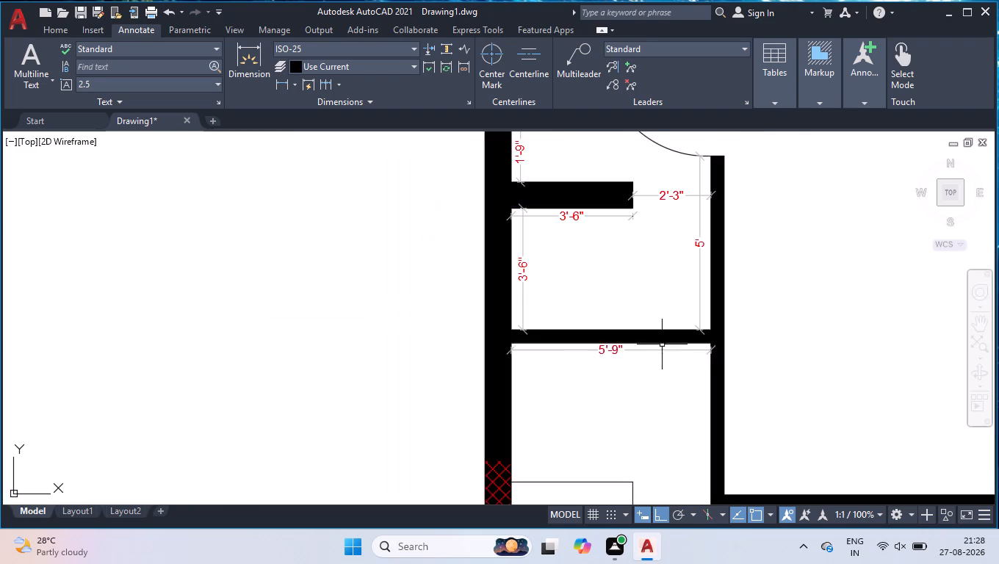
pyautogui.scroll(-1, 663, 338)
pyautogui.scroll(2, 699, 443)
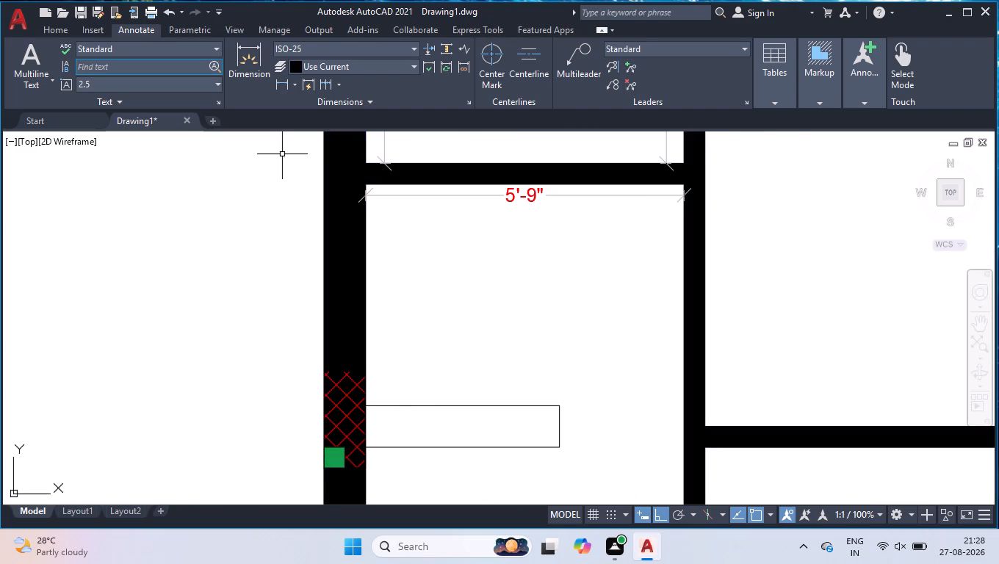
pyautogui.click(65, 27)
pyautogui.click(146, 80)
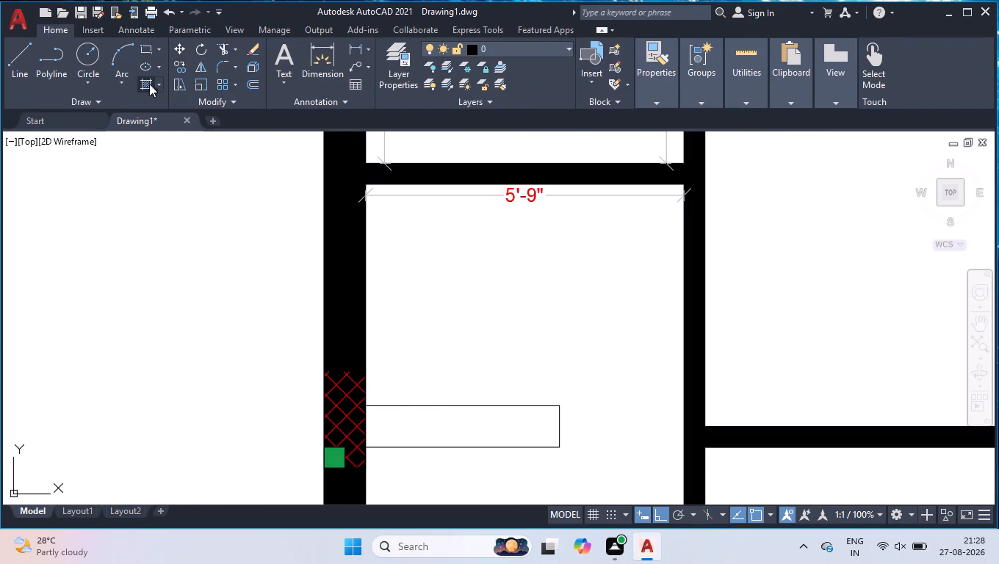
pyautogui.click(436, 415)
pyautogui.press('Return')
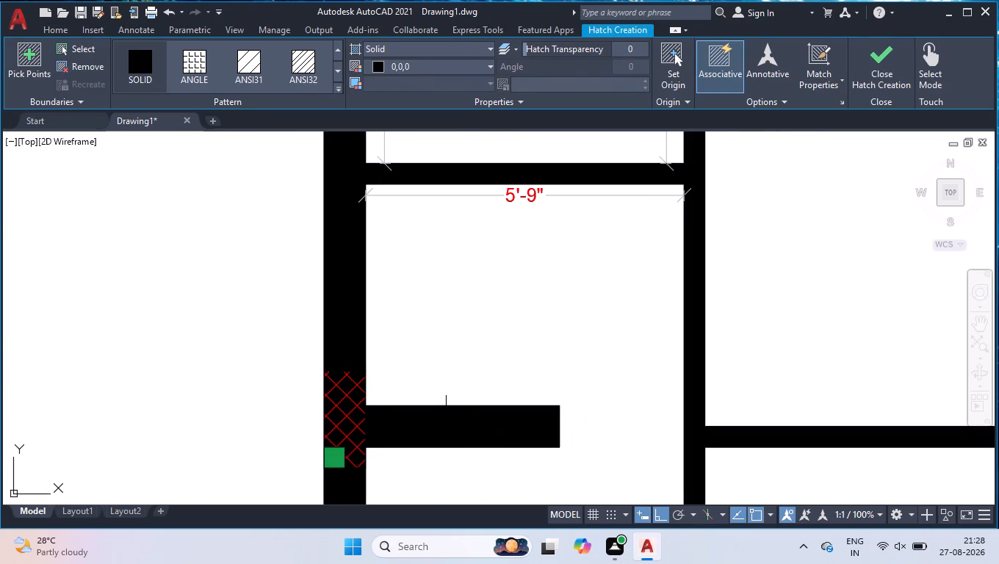
# Add a vertical linear dimension beside the west wall from the cross wall's south face to the newly filled stub wall's north face.
pyautogui.write('DLI')
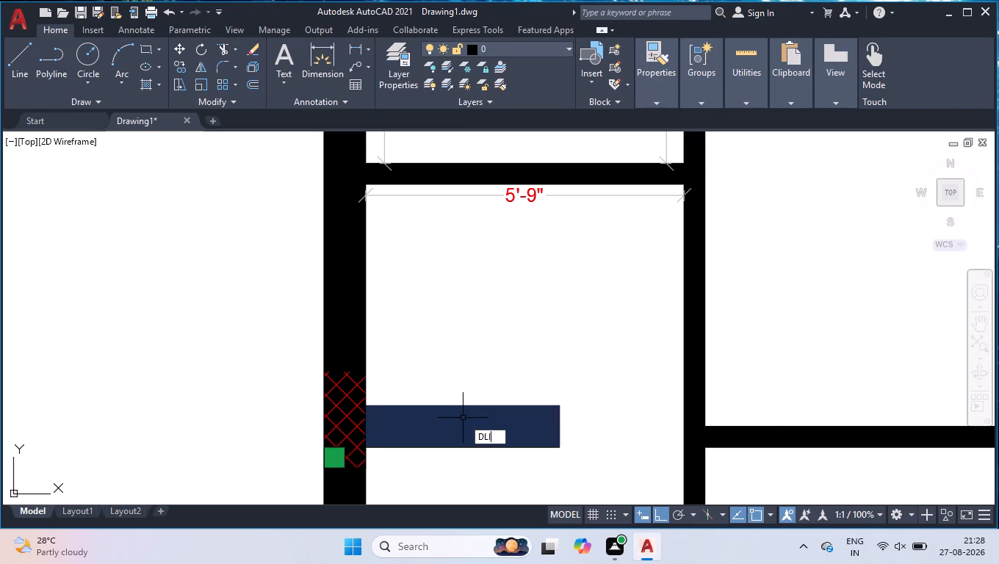
pyautogui.press('Return')
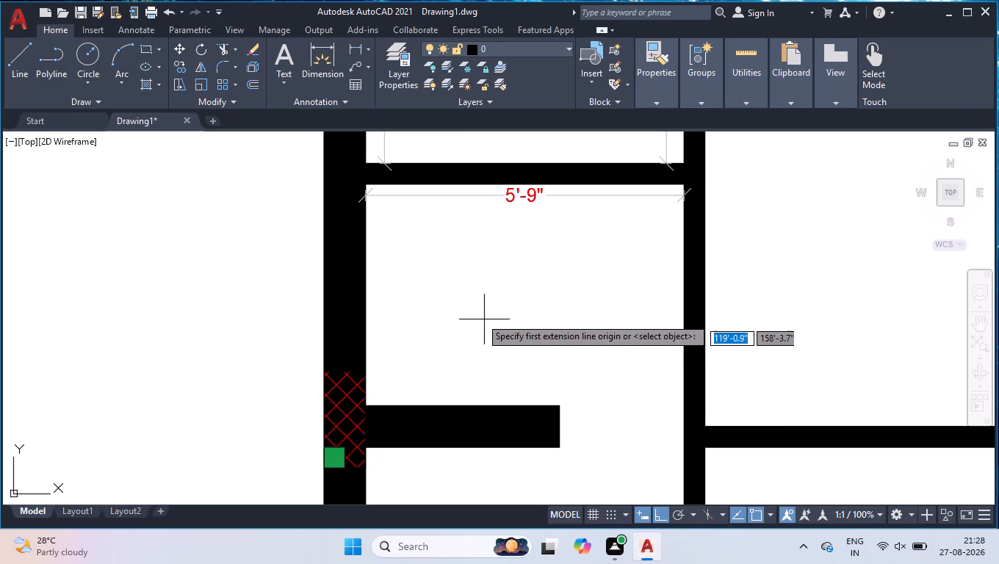
pyautogui.click(361, 181)
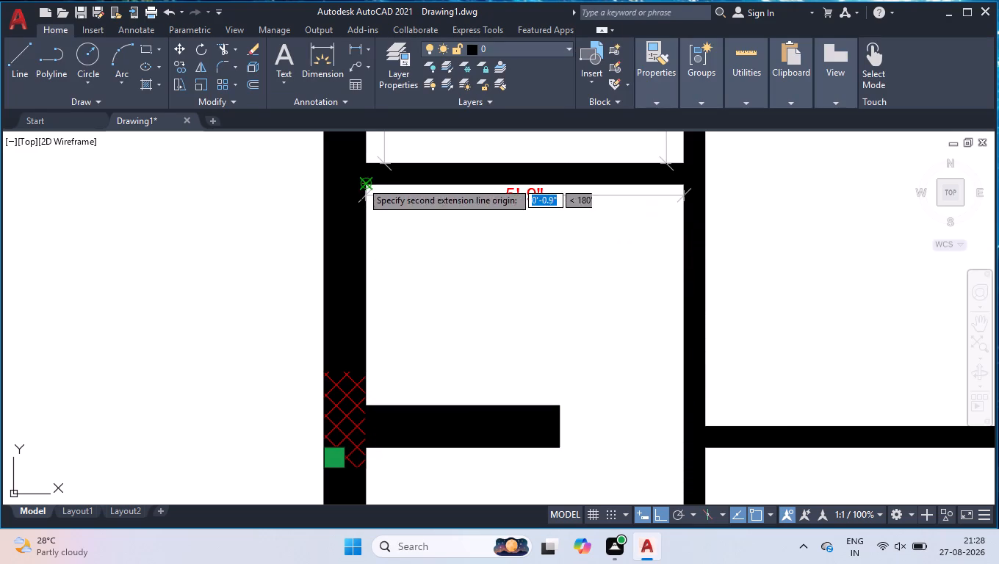
pyautogui.click(367, 405)
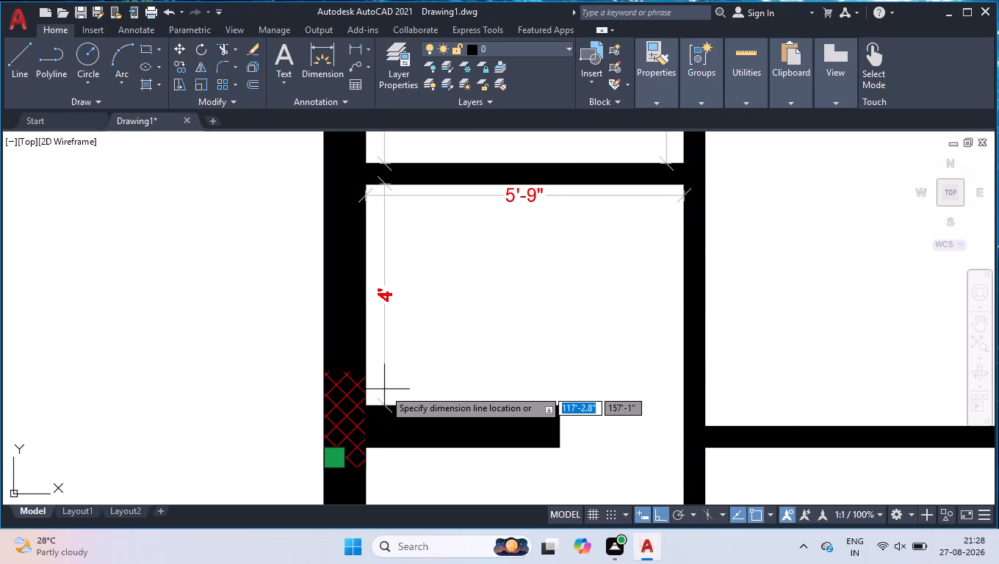
pyautogui.click(384, 389)
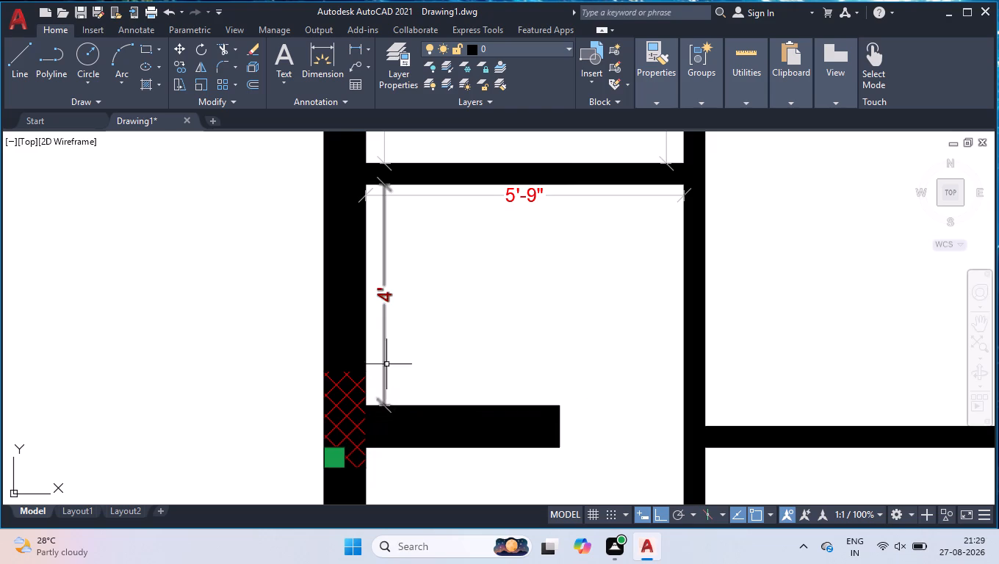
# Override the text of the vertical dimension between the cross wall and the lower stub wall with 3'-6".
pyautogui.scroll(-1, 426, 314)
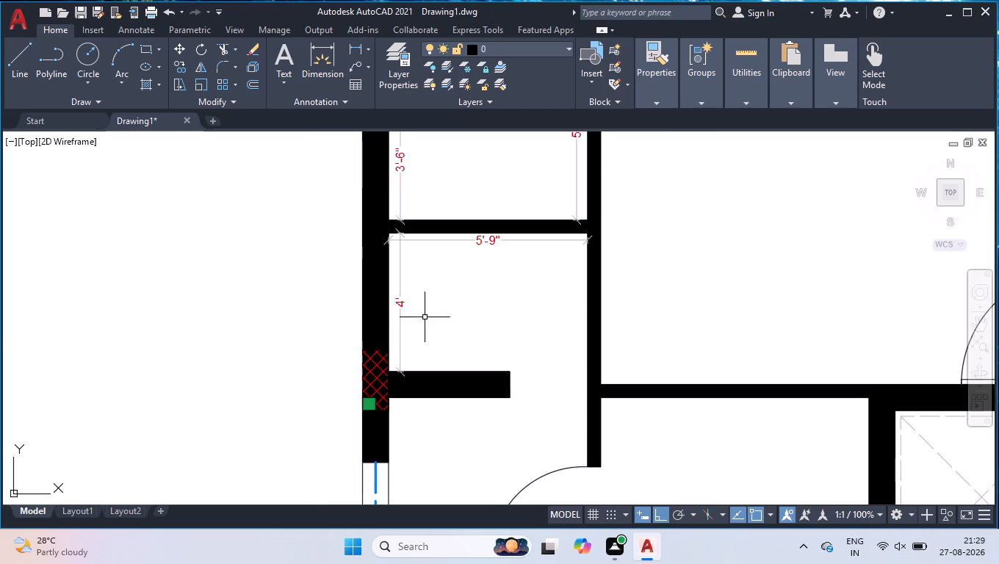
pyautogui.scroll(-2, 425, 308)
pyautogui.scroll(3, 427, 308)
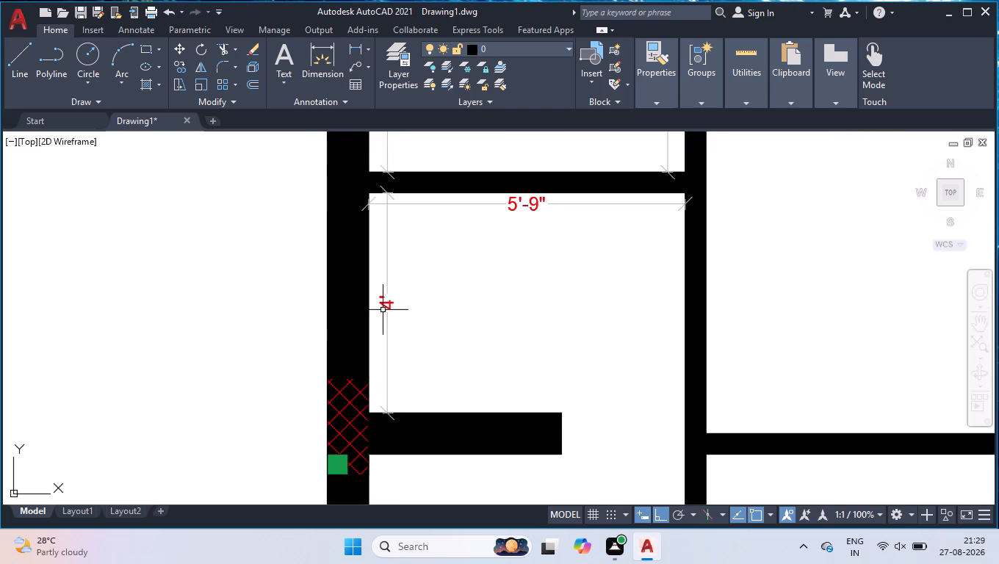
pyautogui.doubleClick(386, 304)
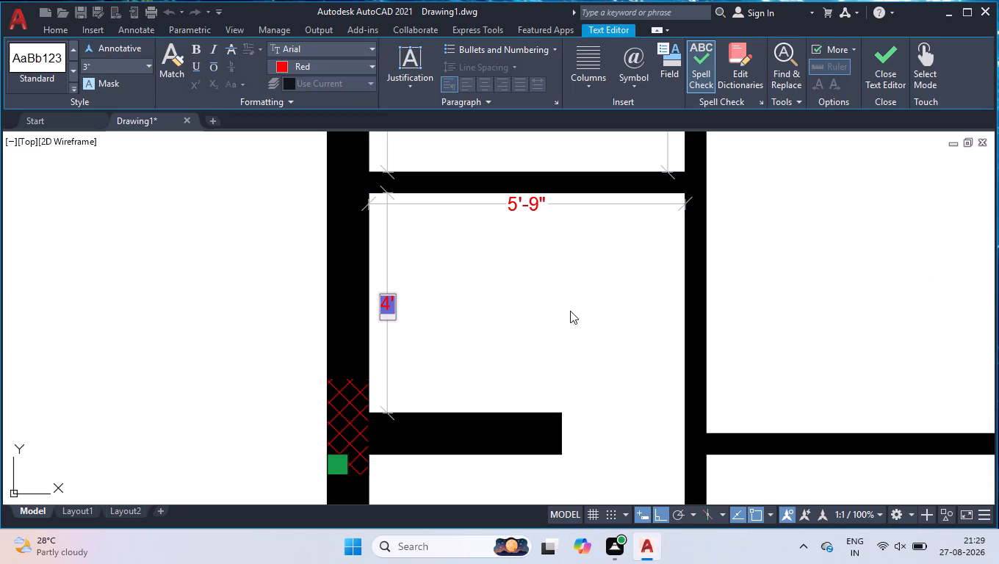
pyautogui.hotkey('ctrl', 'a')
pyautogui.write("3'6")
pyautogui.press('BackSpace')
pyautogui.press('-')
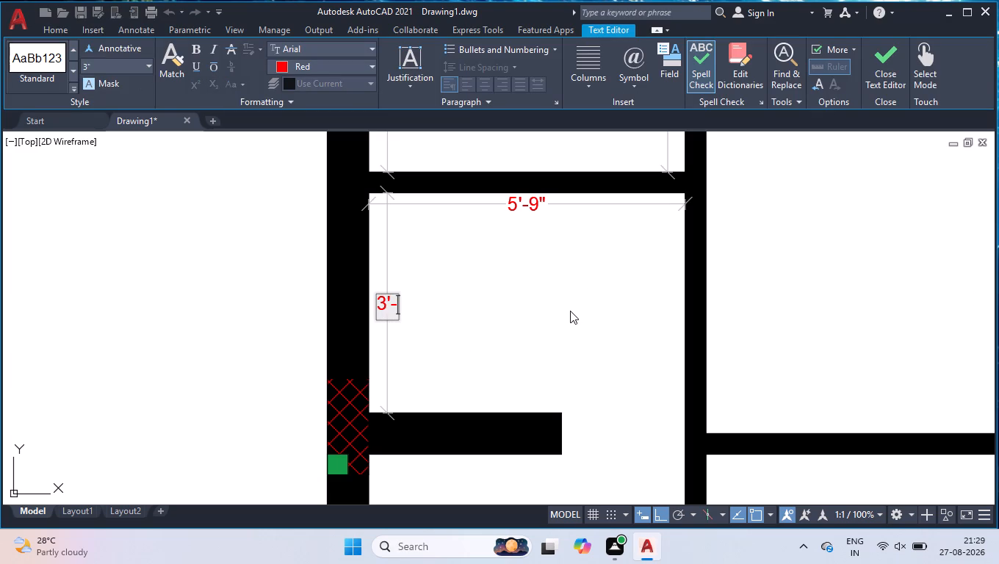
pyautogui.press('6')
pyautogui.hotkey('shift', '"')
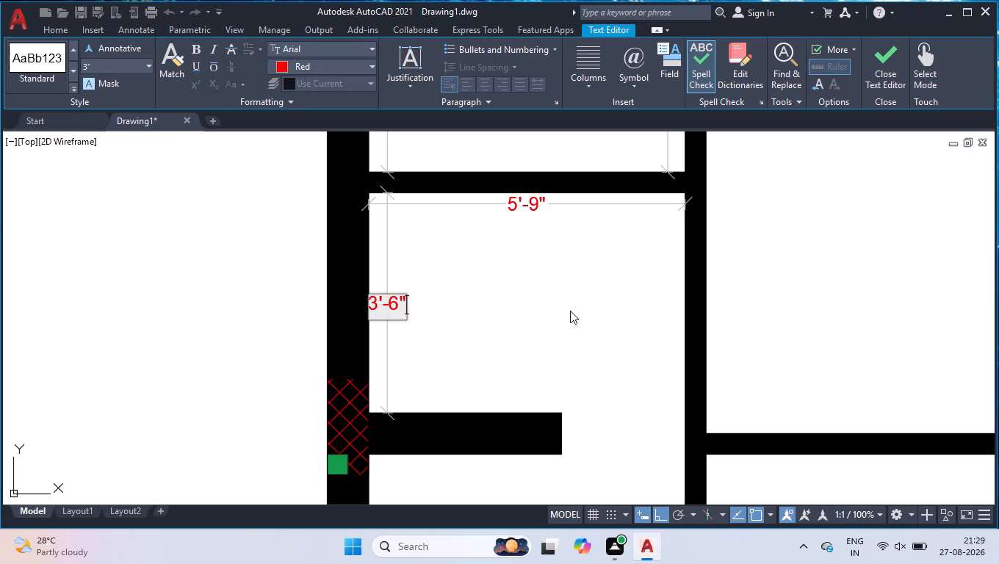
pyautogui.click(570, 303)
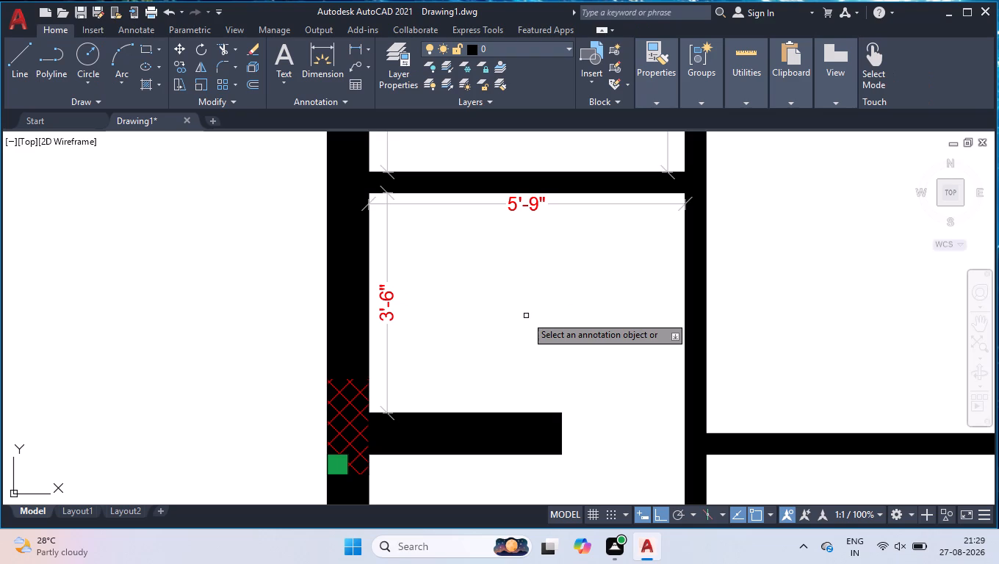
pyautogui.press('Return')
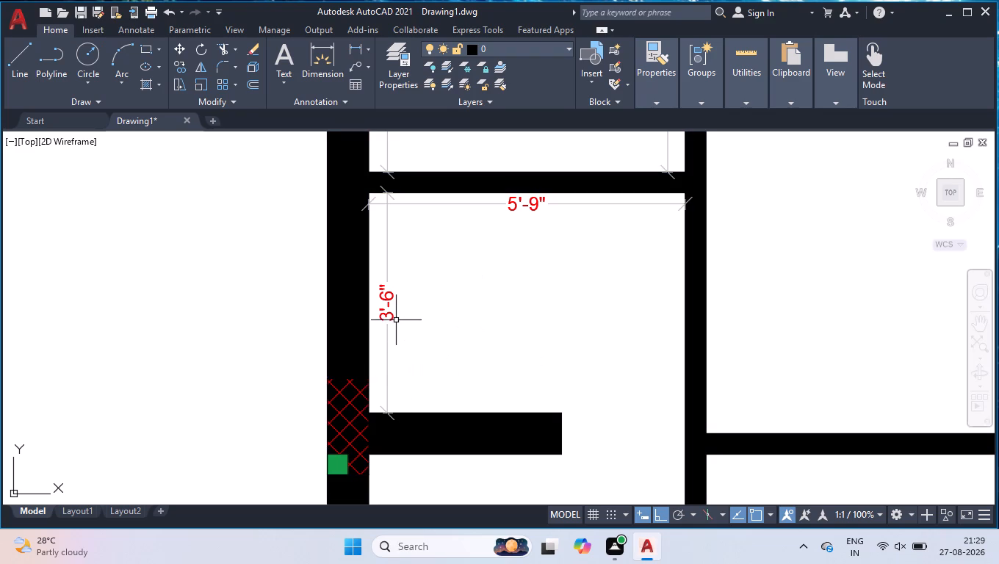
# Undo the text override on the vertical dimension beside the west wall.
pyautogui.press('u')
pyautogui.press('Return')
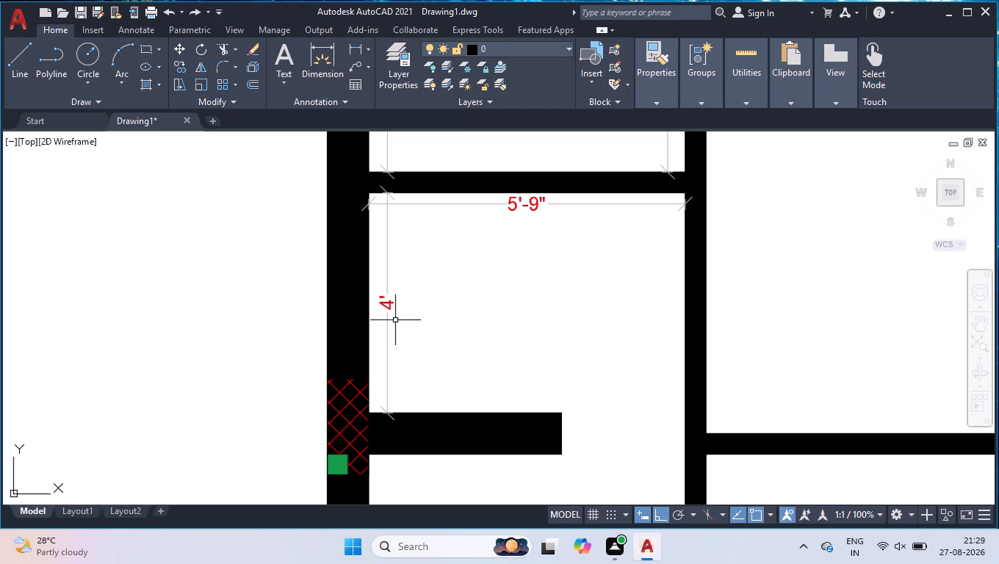
# Move the vertical dimension's lower extension origin up from the stub wall to the hatched west column's north edge.
pyautogui.click(387, 303)
pyautogui.scroll(2, 397, 394)
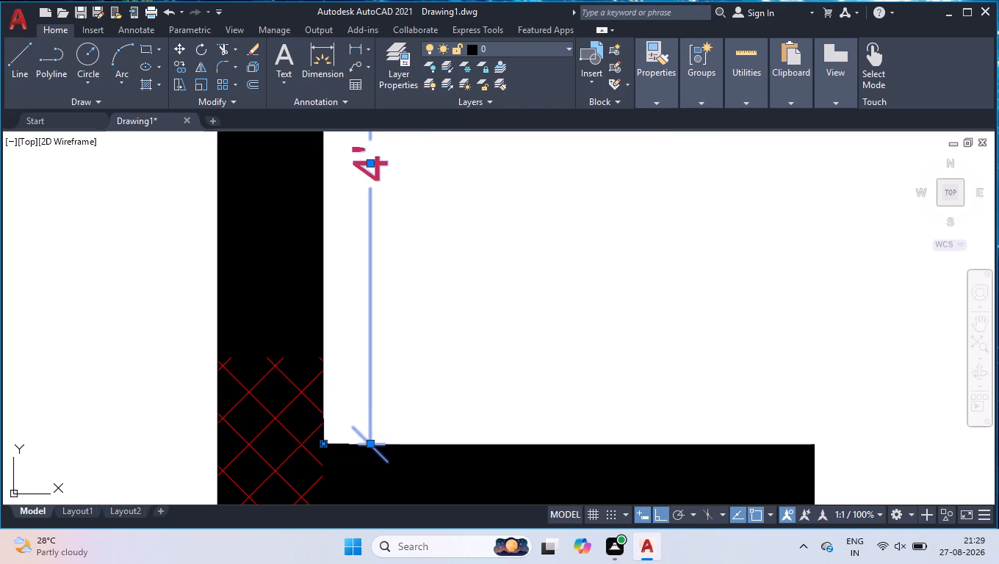
pyautogui.click(325, 444)
pyautogui.click(323, 356)
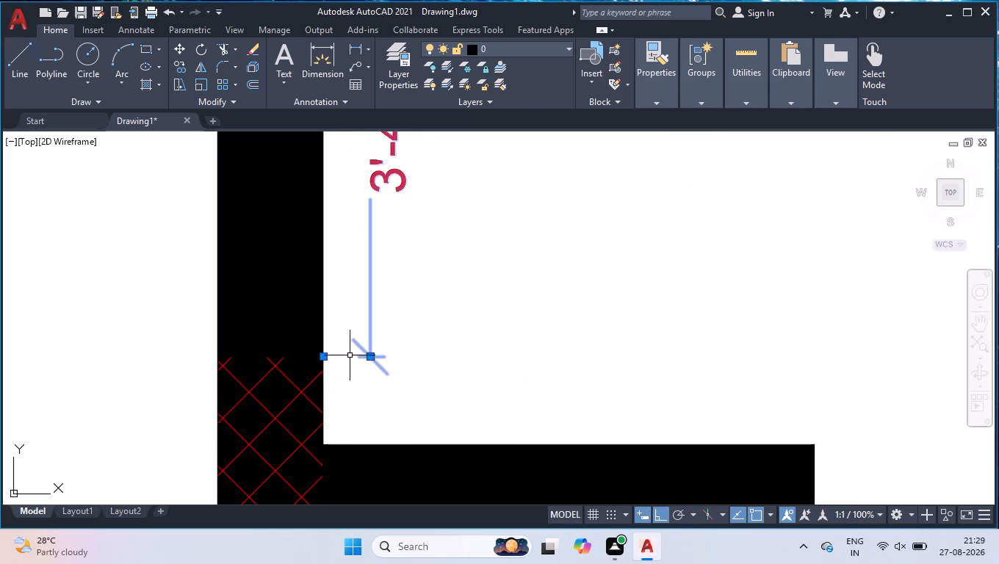
pyautogui.scroll(-3, 351, 356)
pyautogui.scroll(2, 375, 329)
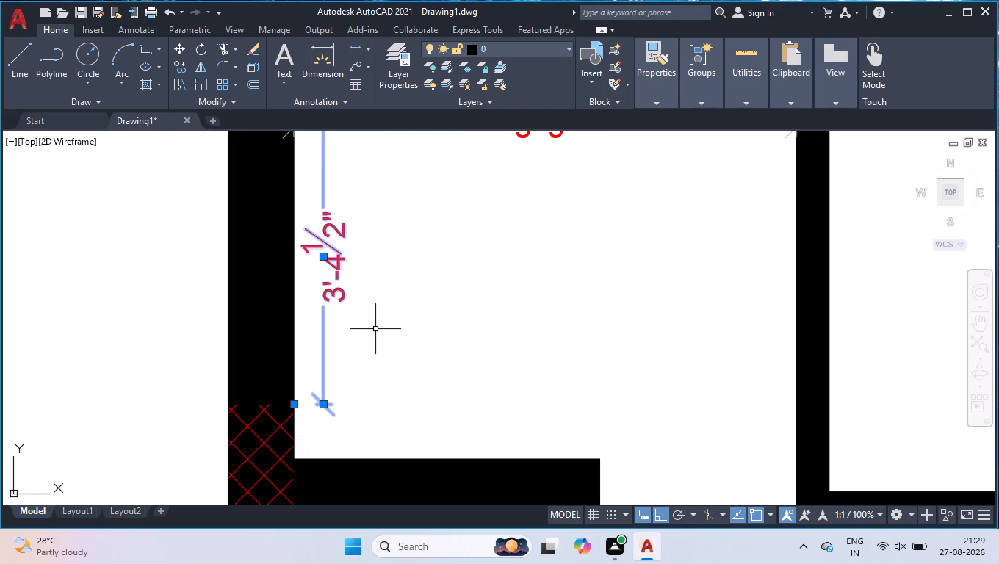
pyautogui.keyDown('shift'); pyautogui.click(375, 272); pyautogui.keyUp('shift')
pyautogui.click(296, 297)
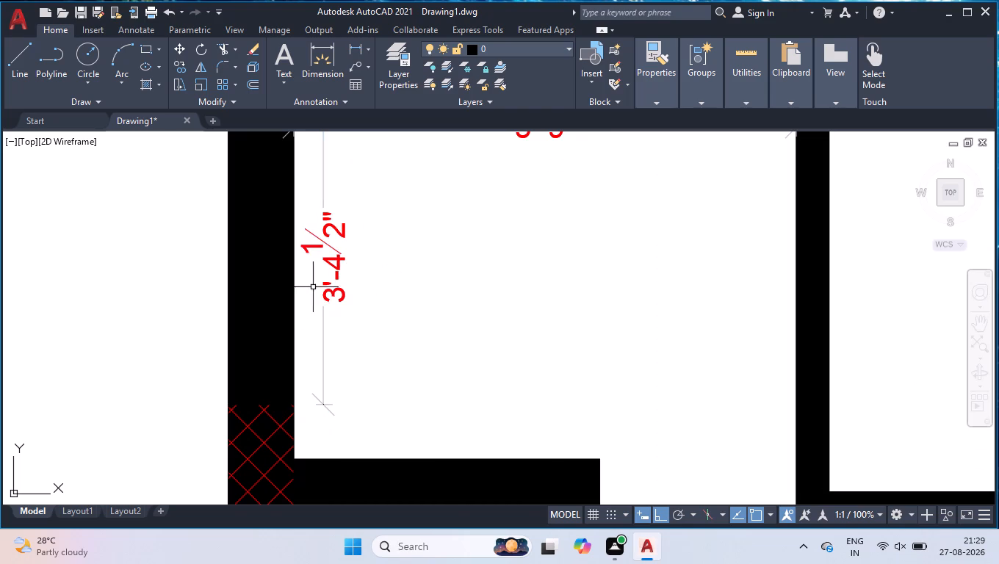
# Add a continued dimension from the hatched column's north edge down to the lower stub wall's north face.
pyautogui.click(151, 34)
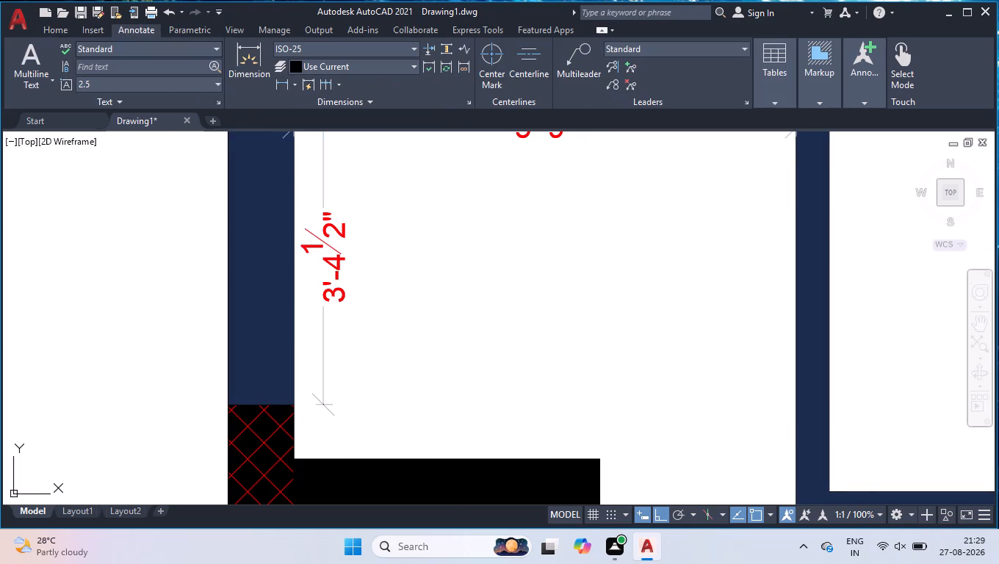
pyautogui.click(324, 82)
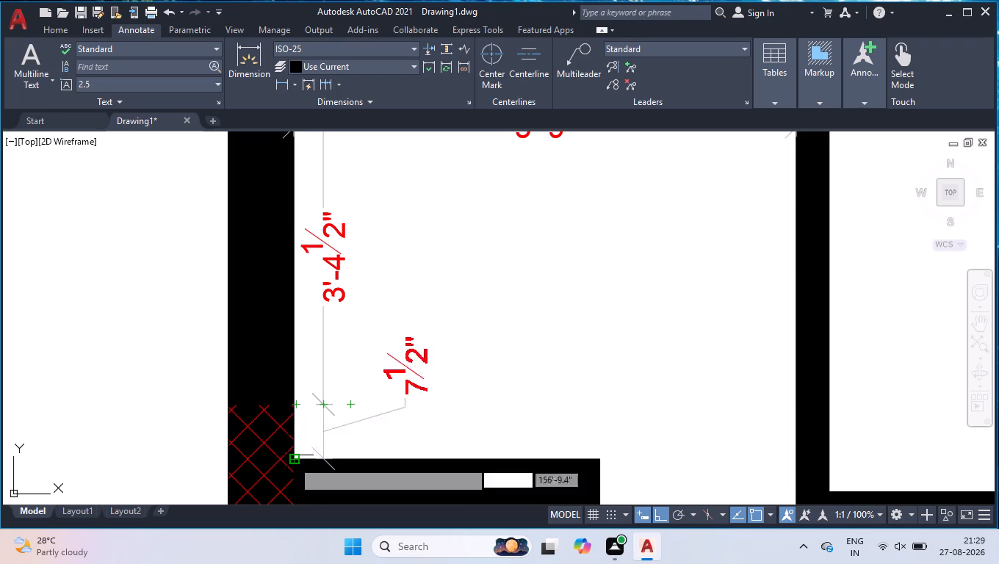
pyautogui.scroll(4, 299, 476)
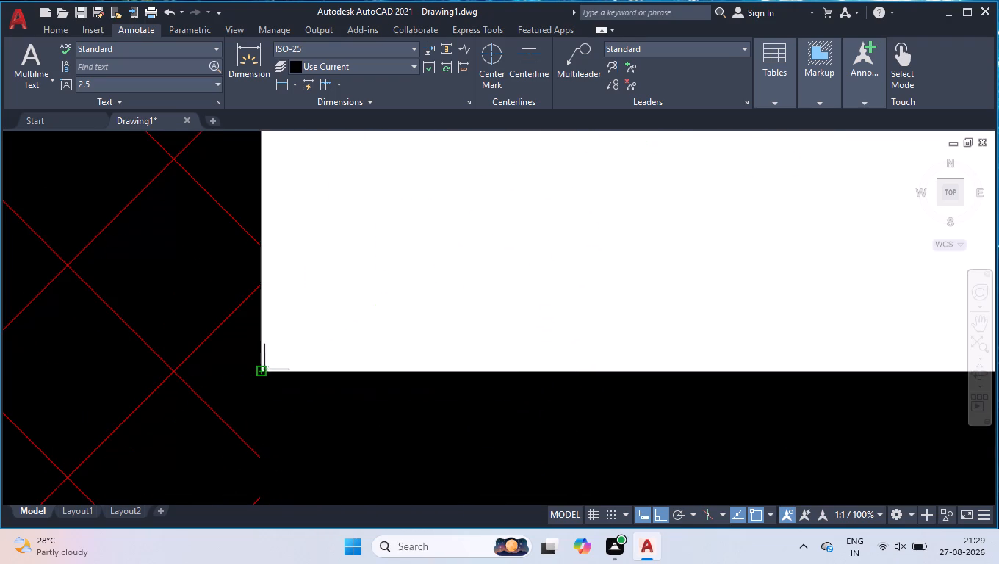
pyautogui.click(264, 369)
pyautogui.scroll(-4, 396, 347)
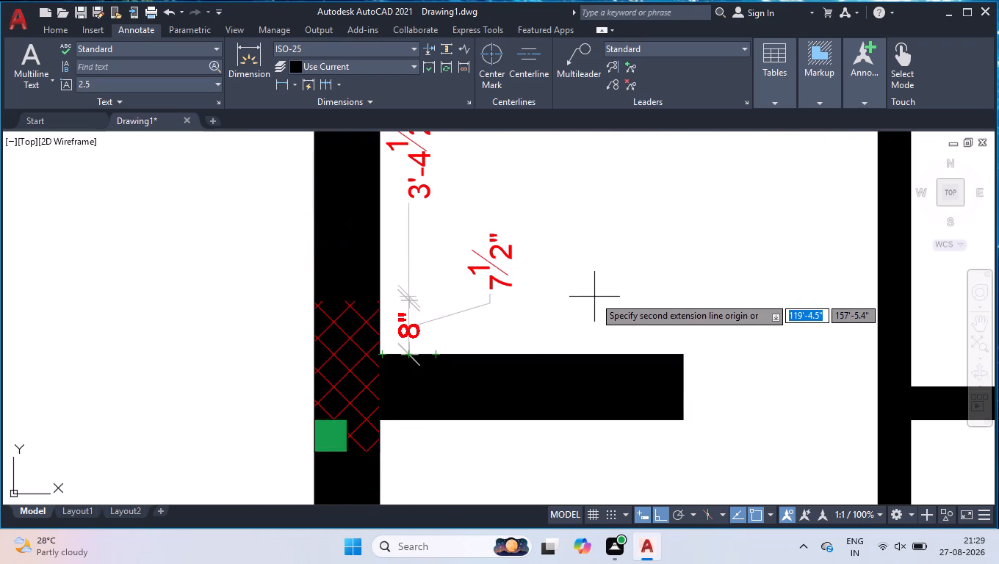
pyautogui.press('Return')
pyautogui.press('space')
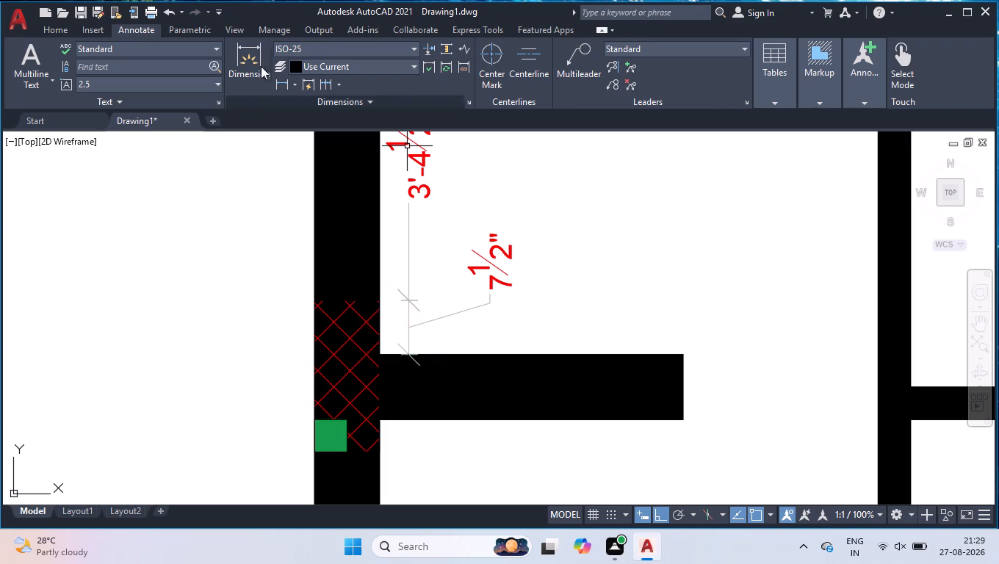
# Add a horizontal linear dimension along the stub wall's north face, placed just above the wall.
pyautogui.click(278, 85)
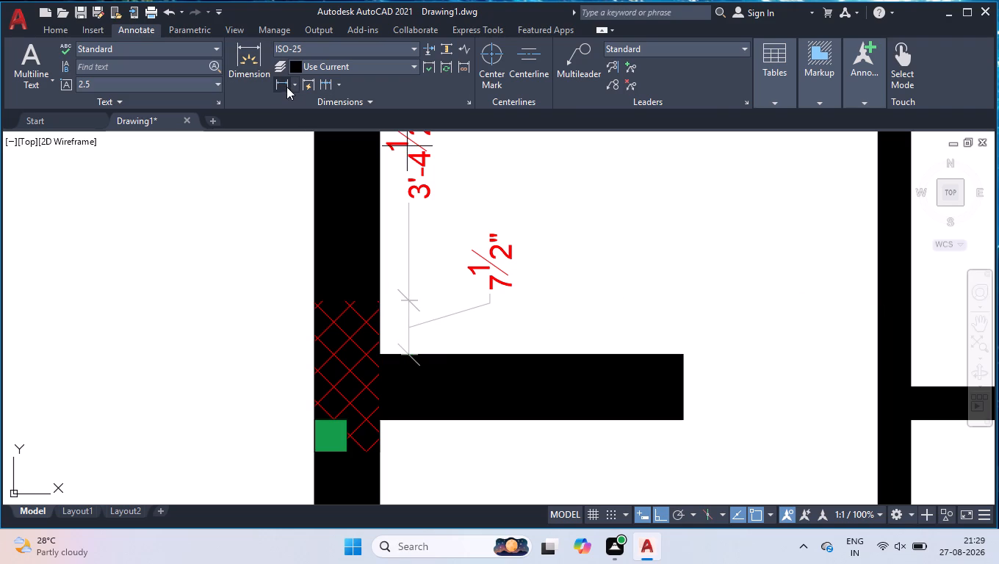
pyautogui.click(286, 87)
pyautogui.click(381, 352)
pyautogui.click(682, 352)
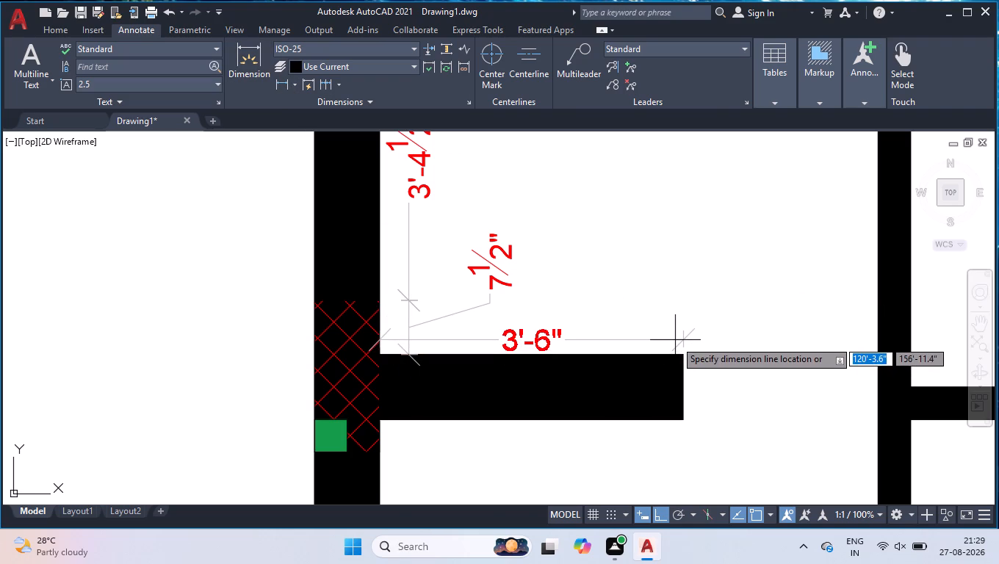
pyautogui.click(676, 339)
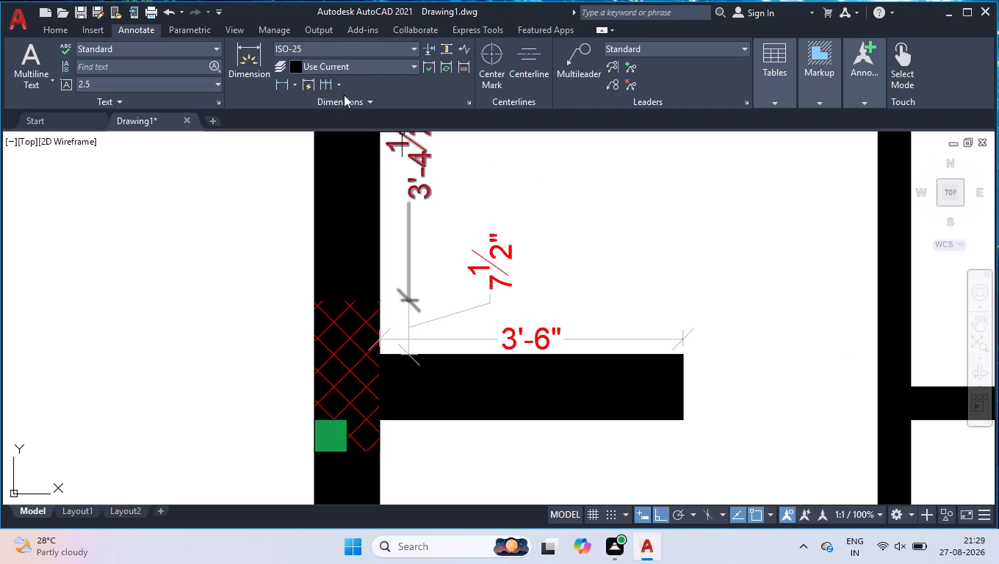
# Add a continued dimension from the stub wall's free end across the passage to the east partition wall's west face.
pyautogui.click(328, 87)
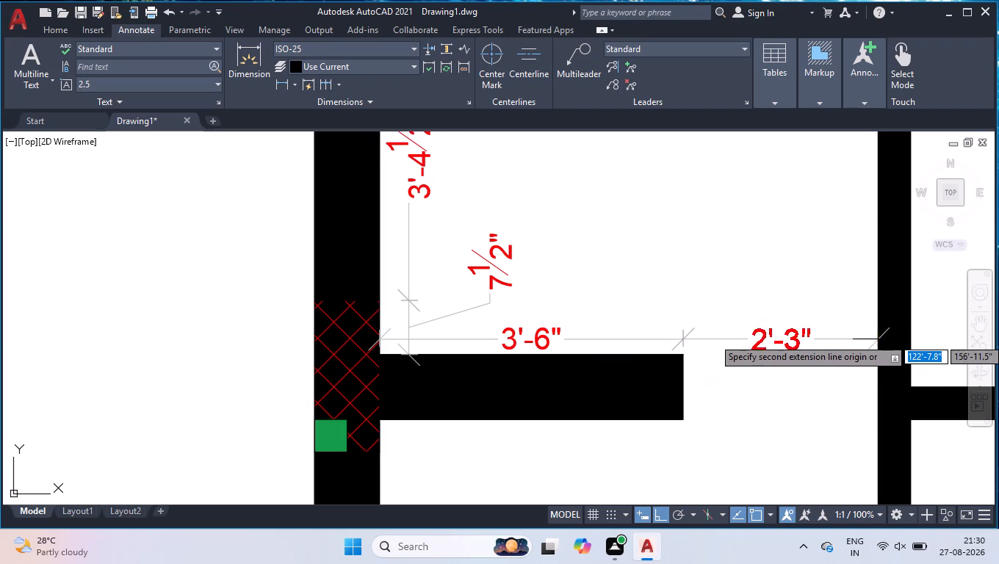
pyautogui.click(875, 337)
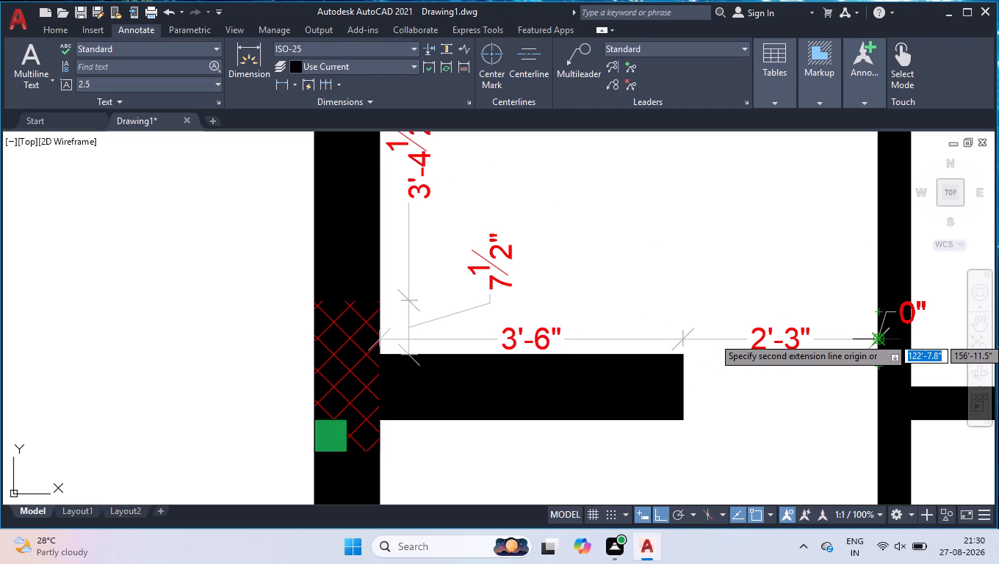
pyautogui.press('space')
pyautogui.scroll(-3, 723, 231)
pyautogui.scroll(1, 723, 231)
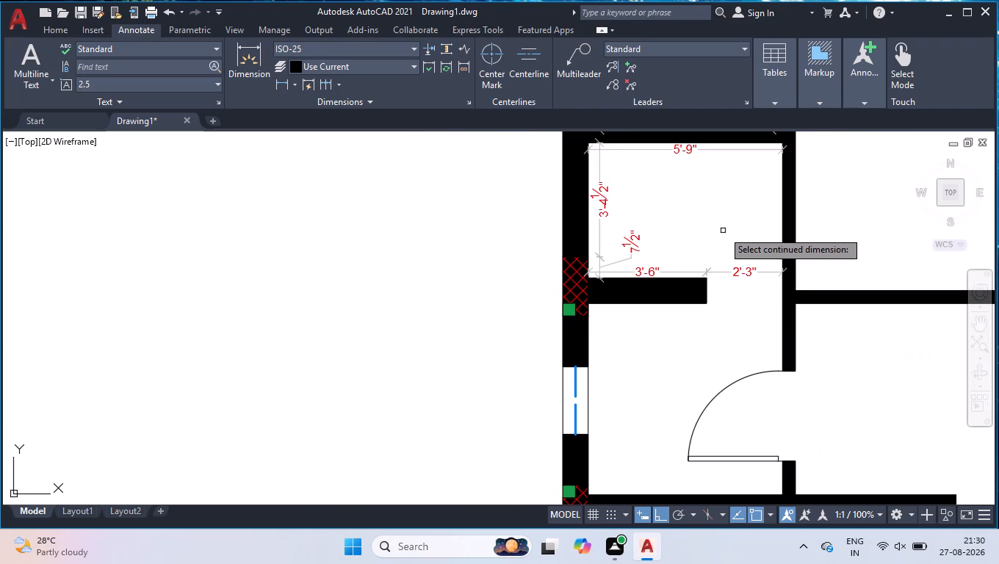
pyautogui.press('space')
# Add a vertical linear dimension along the east partition wall from the room's northeast corner down to the door opening's north jamb.
pyautogui.click(286, 87)
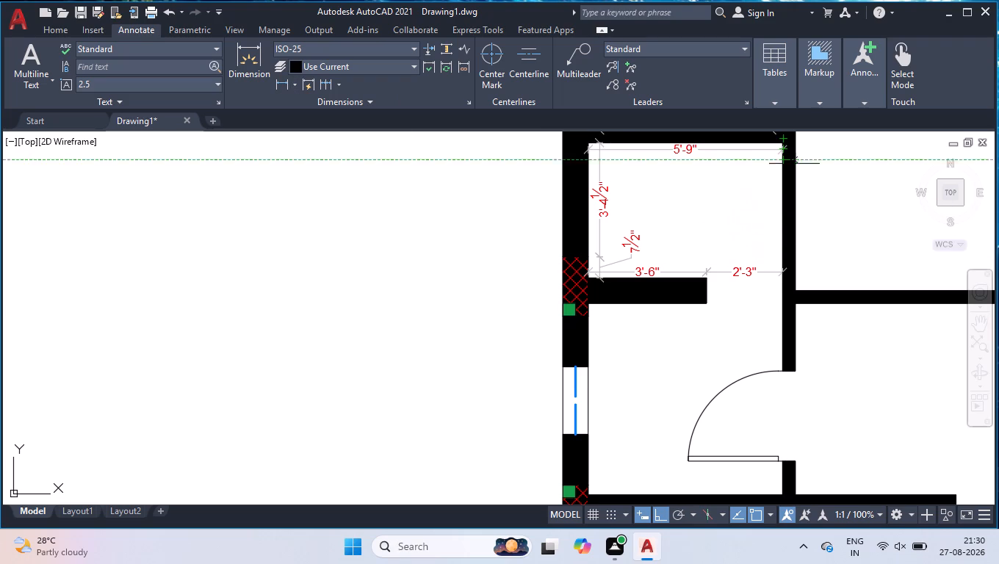
pyautogui.scroll(-1, 783, 250)
pyautogui.scroll(6, 779, 181)
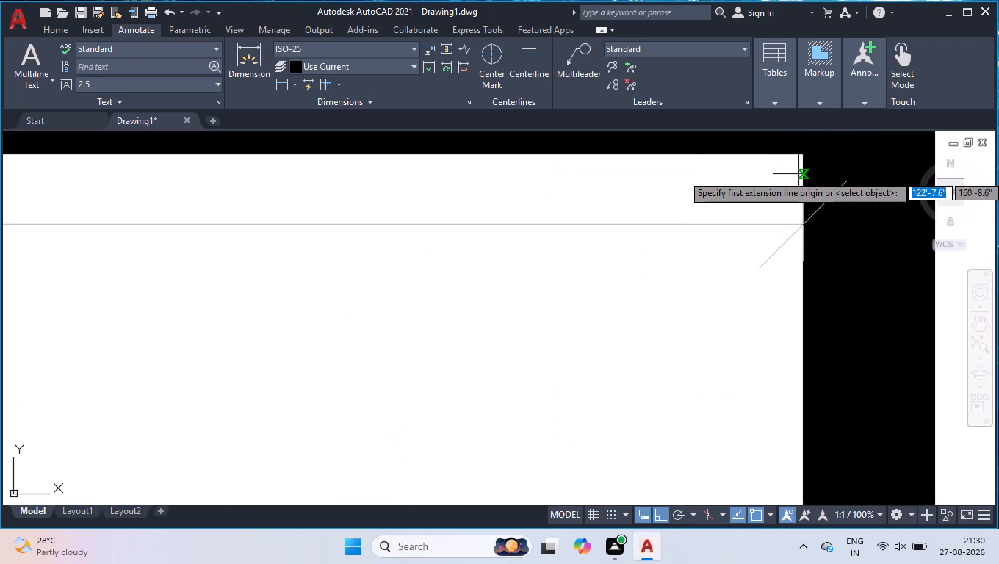
pyautogui.click(801, 156)
pyautogui.scroll(-2, 740, 347)
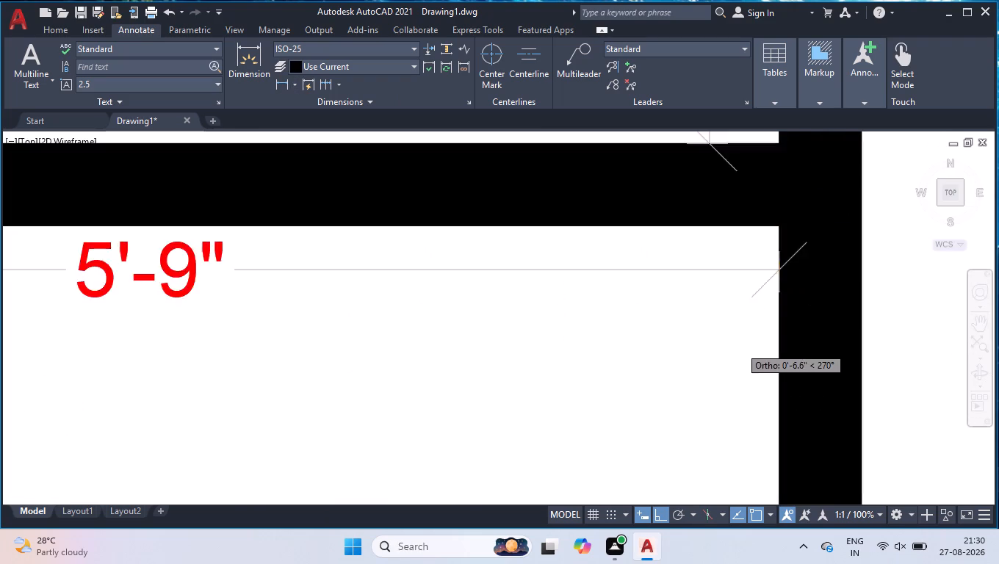
pyautogui.scroll(-5, 740, 347)
pyautogui.scroll(4, 749, 419)
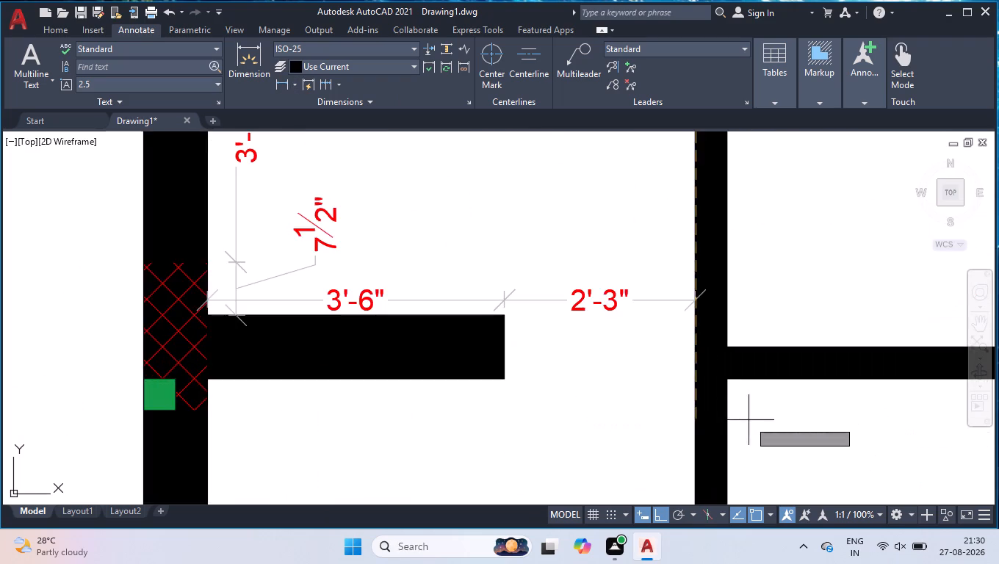
pyautogui.scroll(-2, 713, 388)
pyautogui.scroll(4, 710, 437)
pyautogui.scroll(-2, 705, 424)
pyautogui.scroll(4, 704, 473)
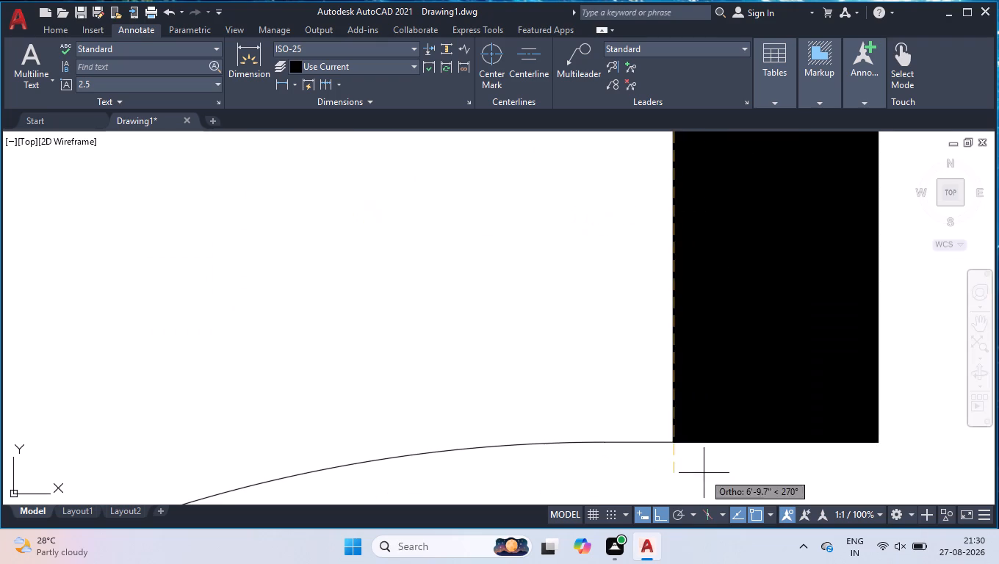
pyautogui.click(674, 441)
pyautogui.scroll(-2, 632, 384)
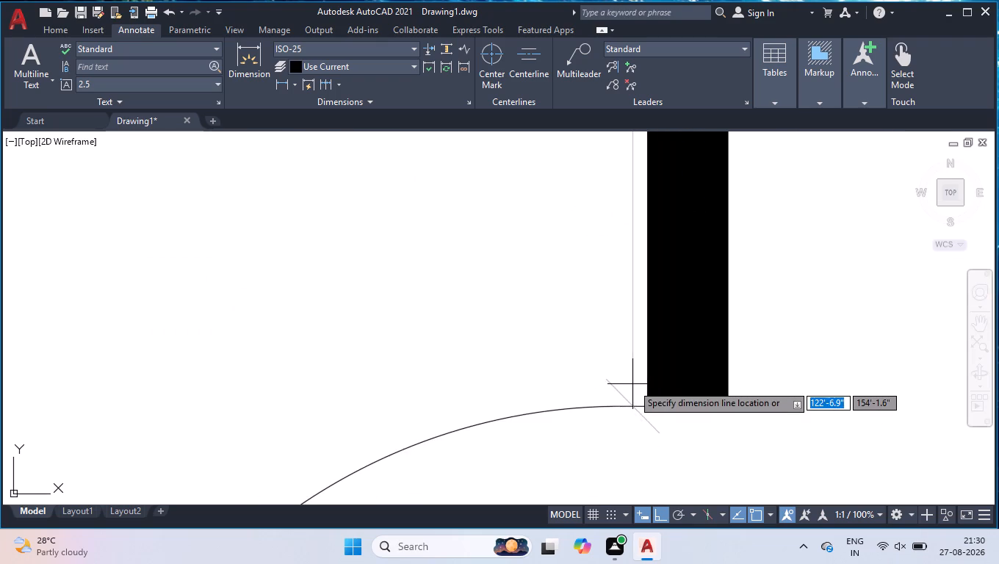
pyautogui.scroll(-2, 632, 380)
pyautogui.click(605, 347)
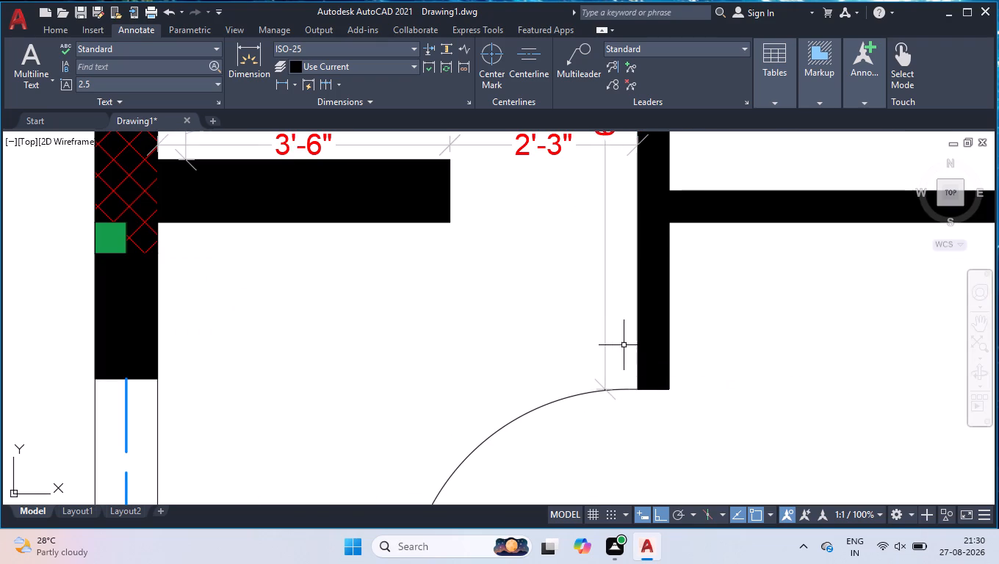
# Add a vertical linear dimension beside the west wall from the stub wall's south face to the window's north edge.
pyautogui.scroll(-2, 636, 339)
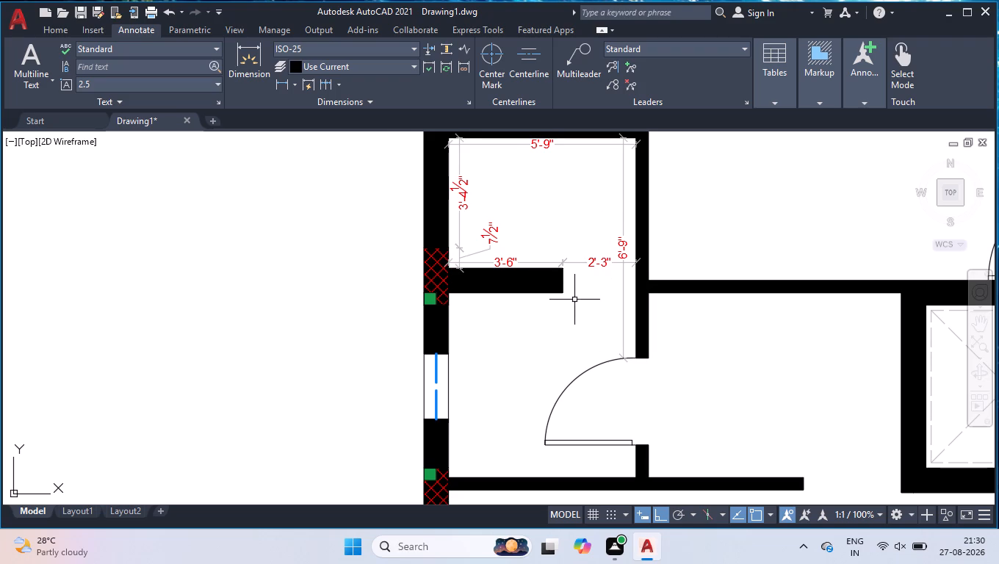
pyautogui.scroll(1, 548, 382)
pyautogui.scroll(-1, 545, 368)
pyautogui.scroll(1, 533, 462)
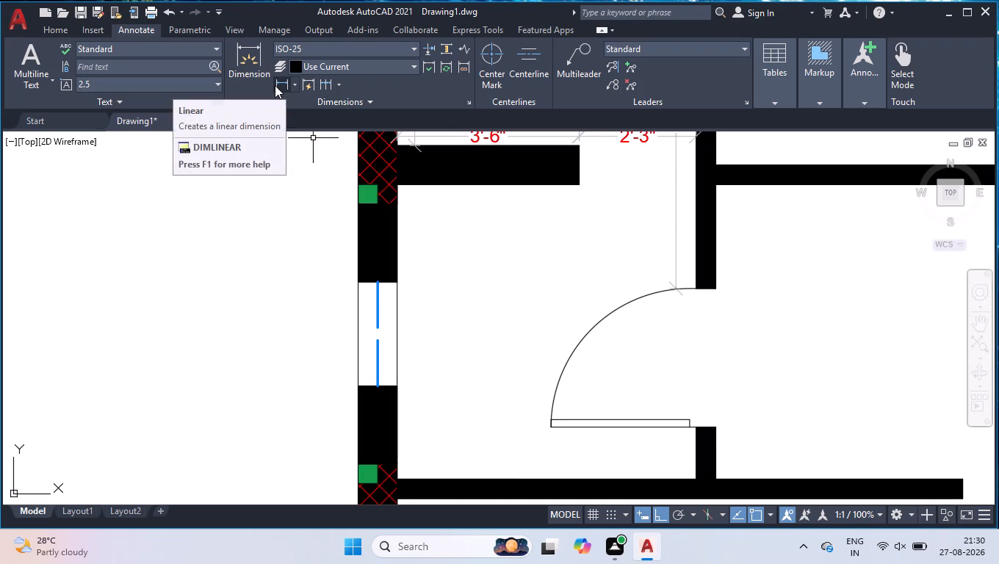
pyautogui.click(275, 85)
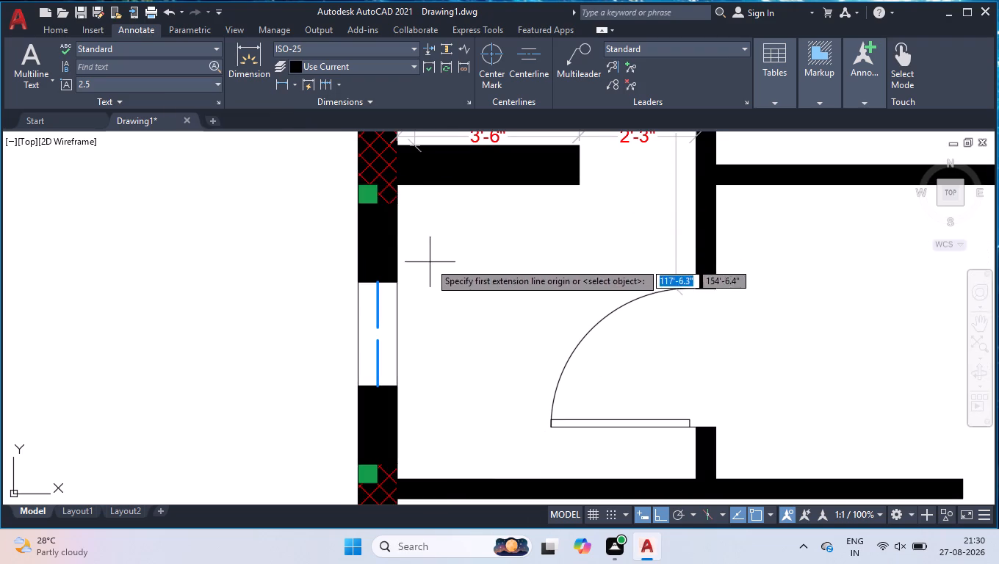
pyautogui.click(399, 184)
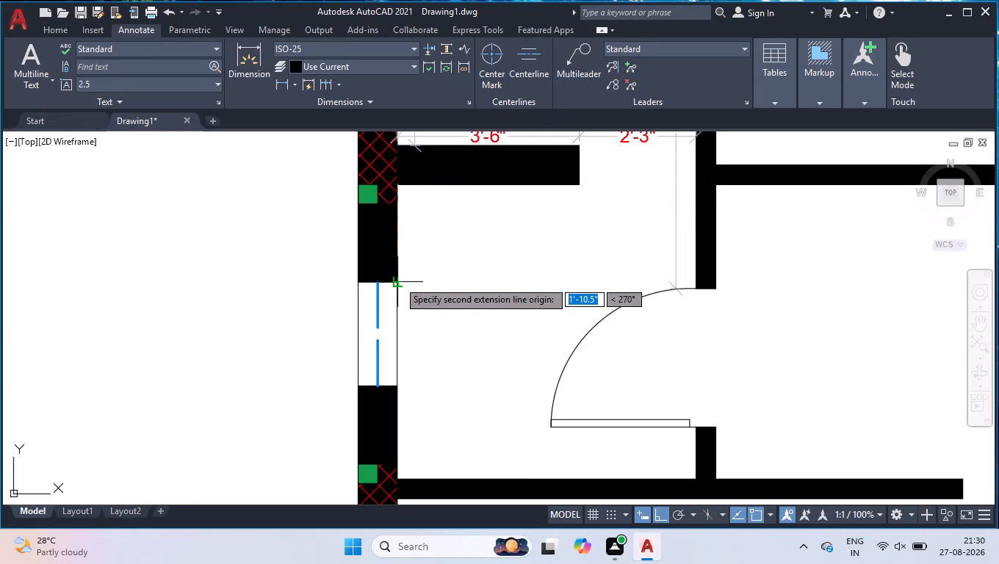
pyautogui.click(398, 281)
pyautogui.click(412, 279)
# Move that vertical dimension's upper extension origin down from the stub wall to the hatched west column's south edge.
pyautogui.click(421, 223)
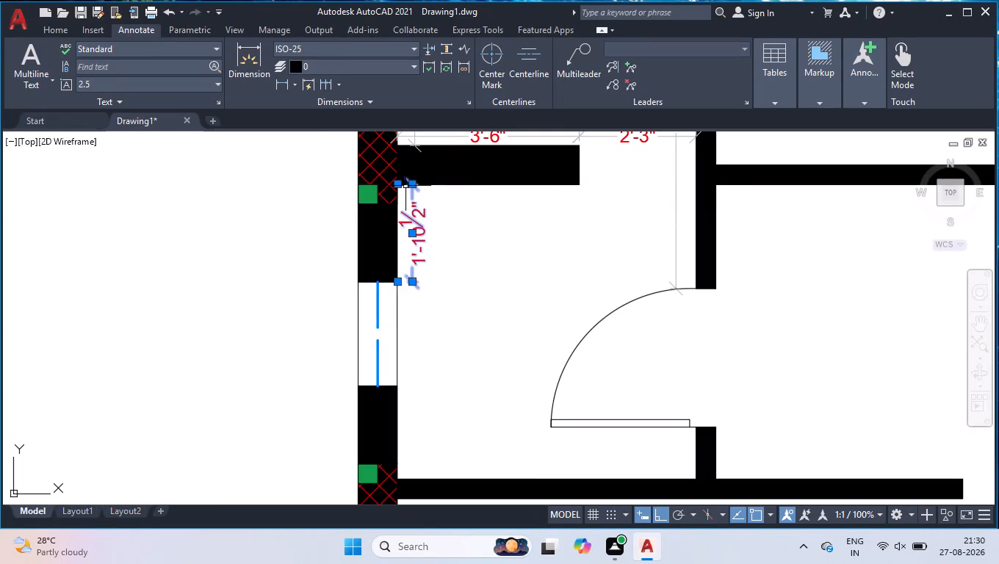
pyautogui.scroll(3, 405, 186)
pyautogui.click(373, 181)
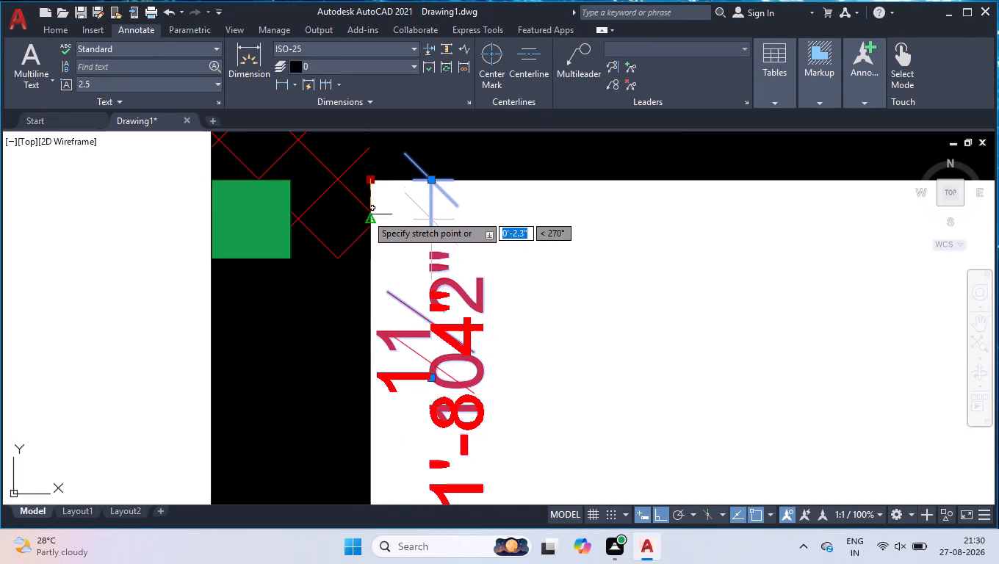
pyautogui.click(372, 262)
pyautogui.scroll(-1, 433, 246)
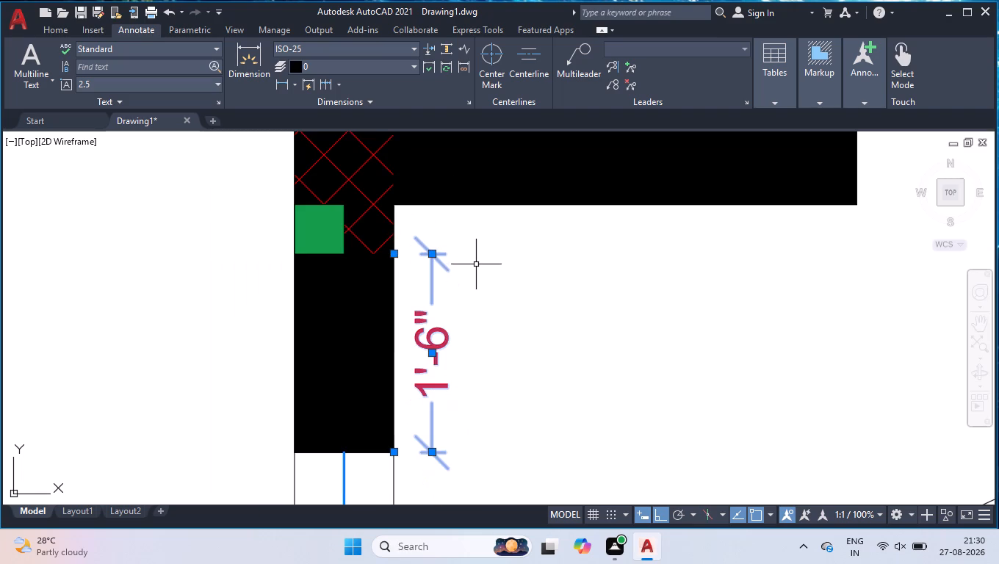
pyautogui.keyDown('shift'); pyautogui.moveTo(476, 264); pyautogui.dragTo(470, 271); pyautogui.keyUp('shift')
pyautogui.keyDown('shift'); pyautogui.click(413, 300); pyautogui.keyUp('shift')
# Add continued dimensions down the west wall across the window and on to the next hatched column's north edge.
pyautogui.scroll(-3, 524, 275)
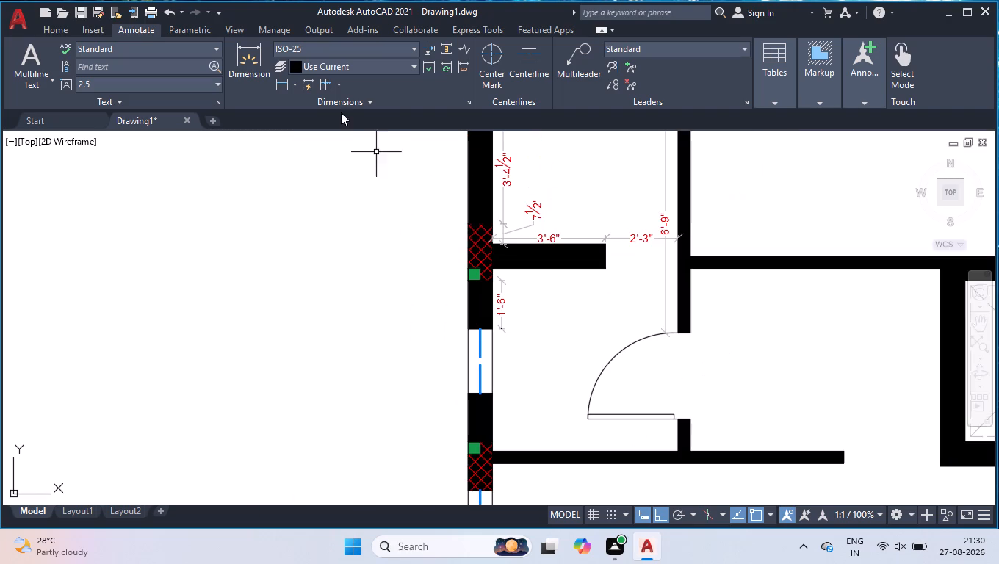
pyautogui.click(325, 82)
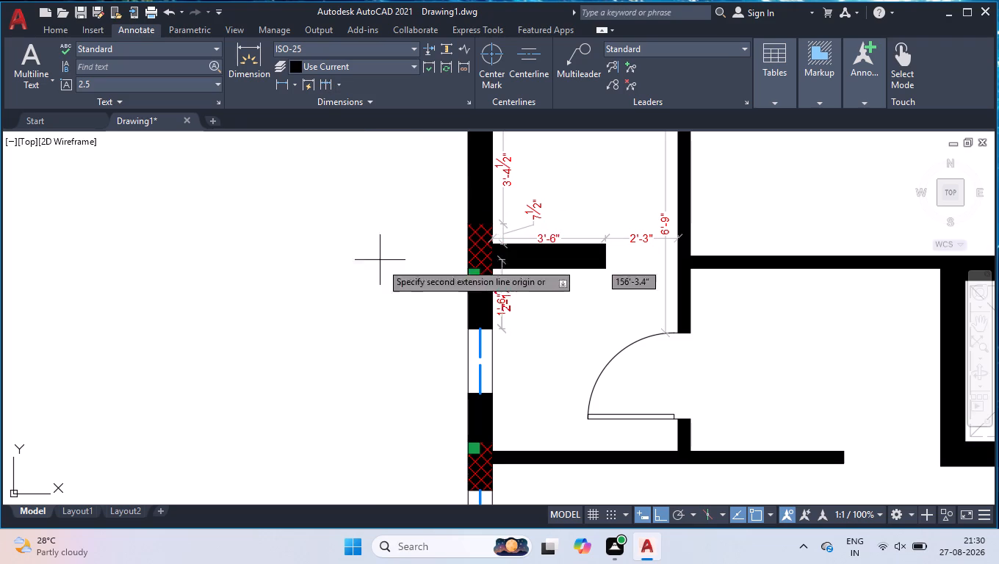
pyautogui.click(493, 394)
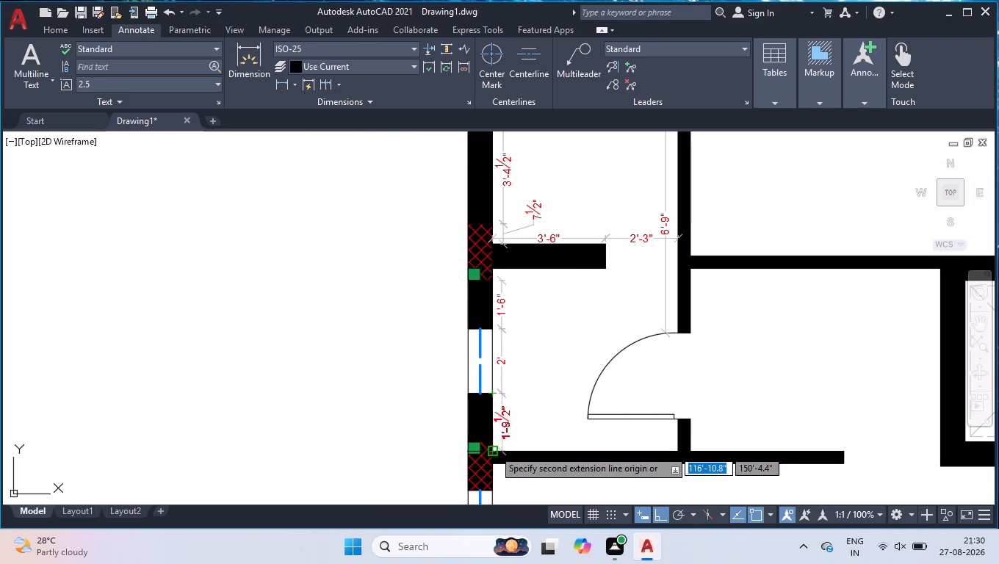
pyautogui.scroll(3, 494, 449)
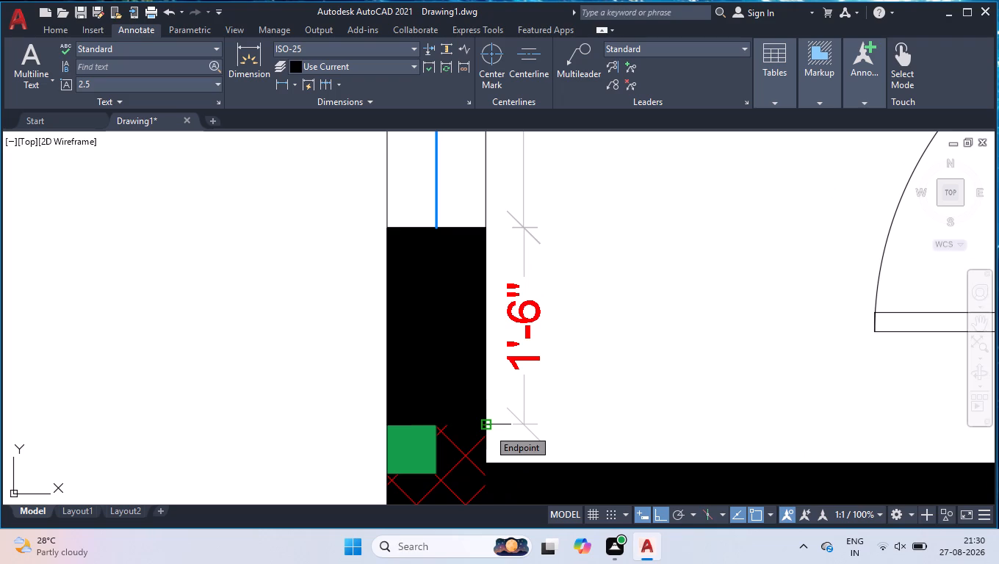
pyautogui.click(488, 429)
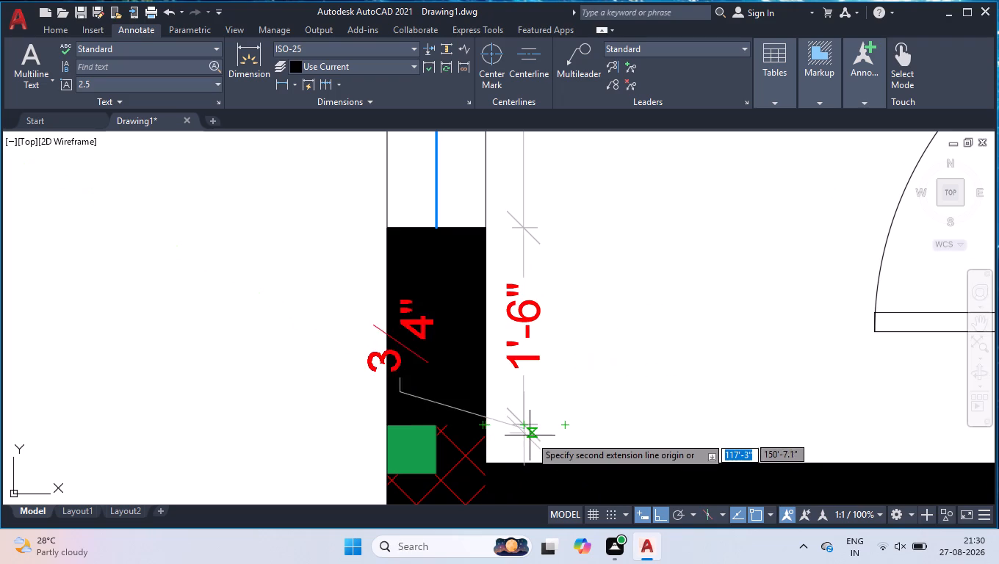
pyautogui.press('Return')
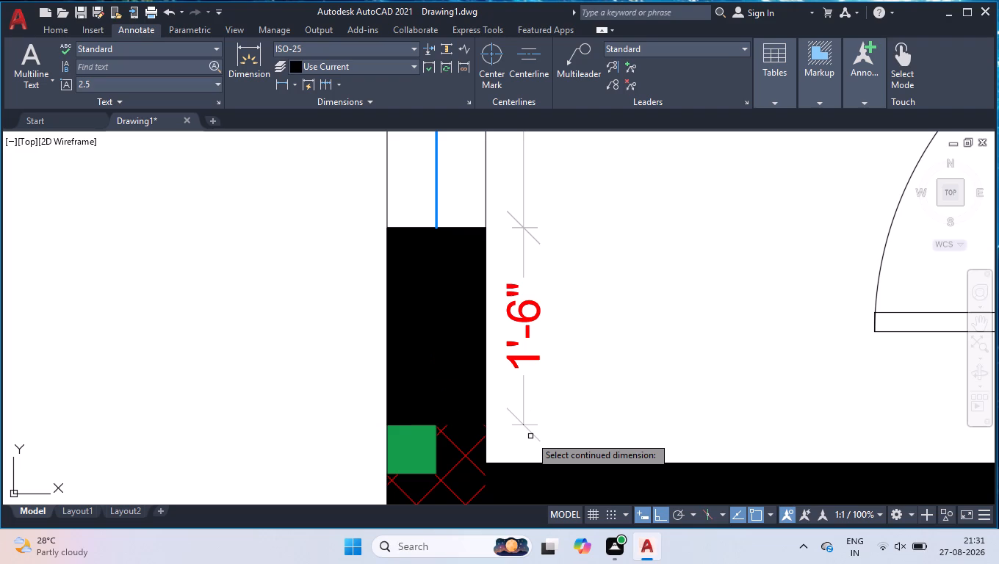
pyautogui.press('Return')
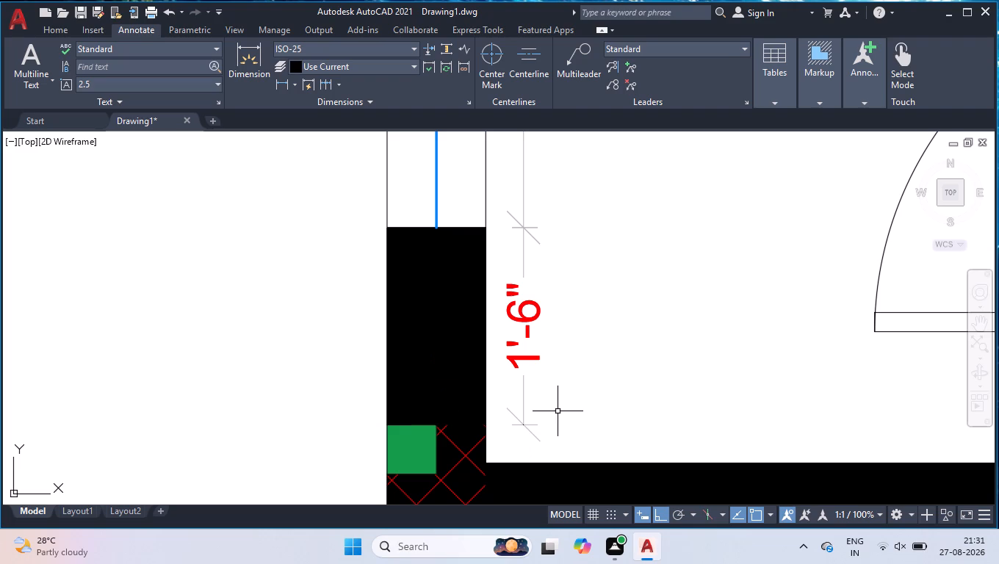
# Add a horizontal linear dimension along the south cross wall's north face from the west wall to the short door-side wall.
pyautogui.scroll(-2, 518, 376)
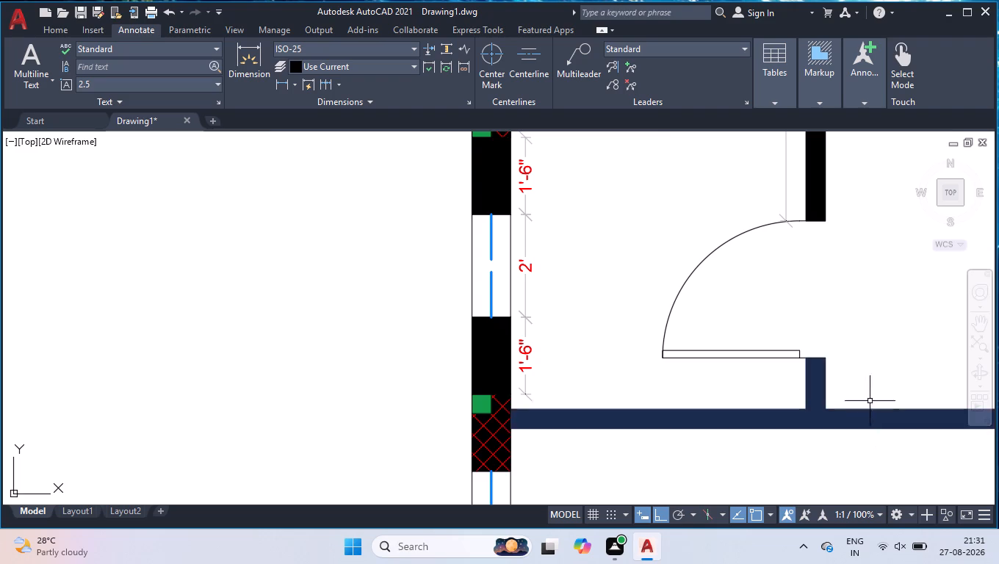
pyautogui.scroll(1, 862, 395)
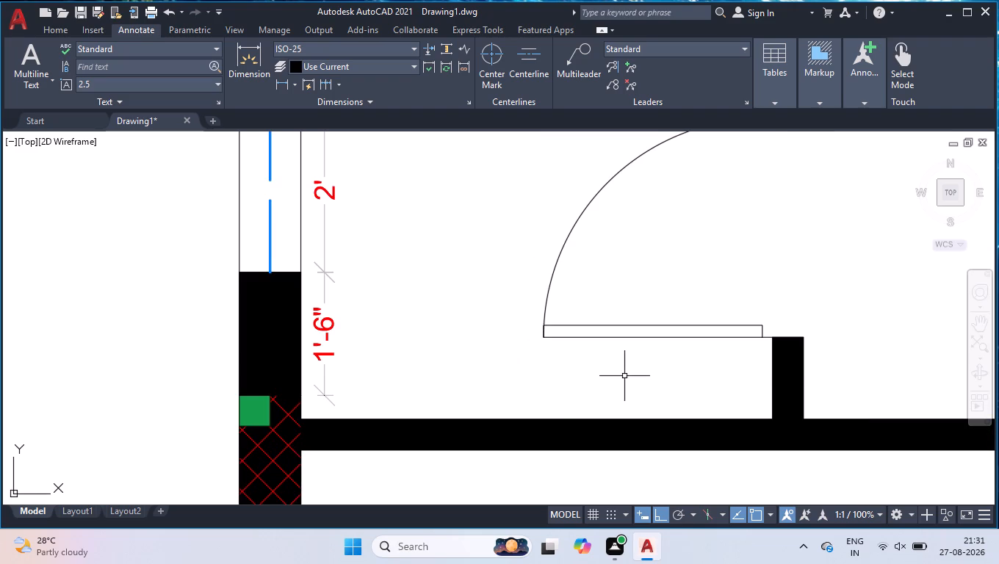
pyautogui.press('space')
pyautogui.press('space')
pyautogui.press('space')
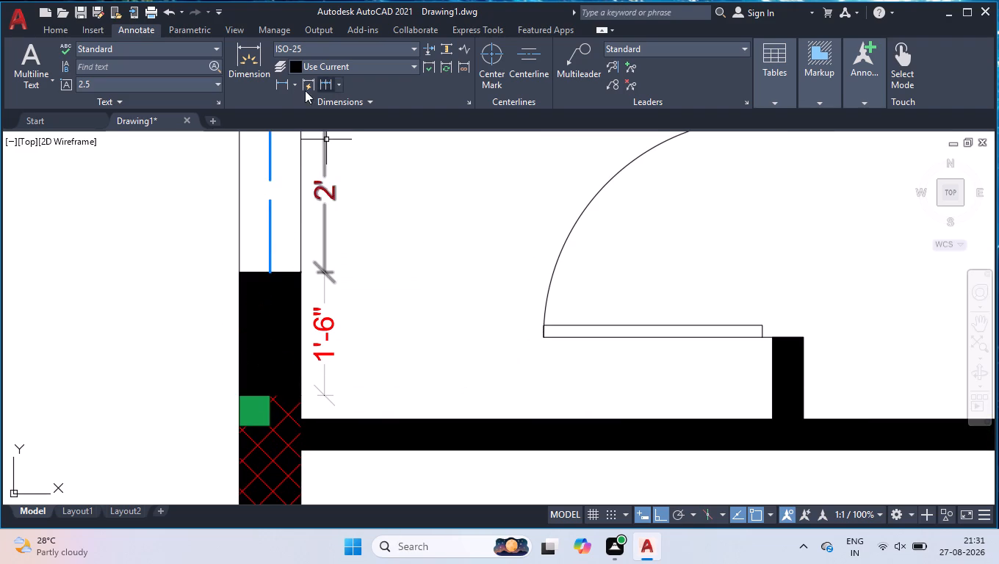
pyautogui.click(282, 85)
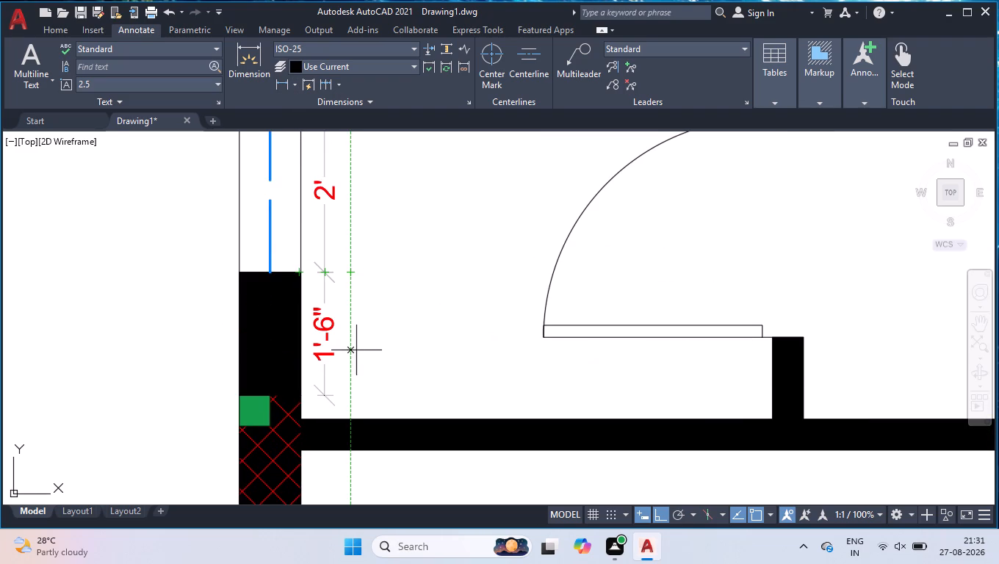
pyautogui.click(302, 416)
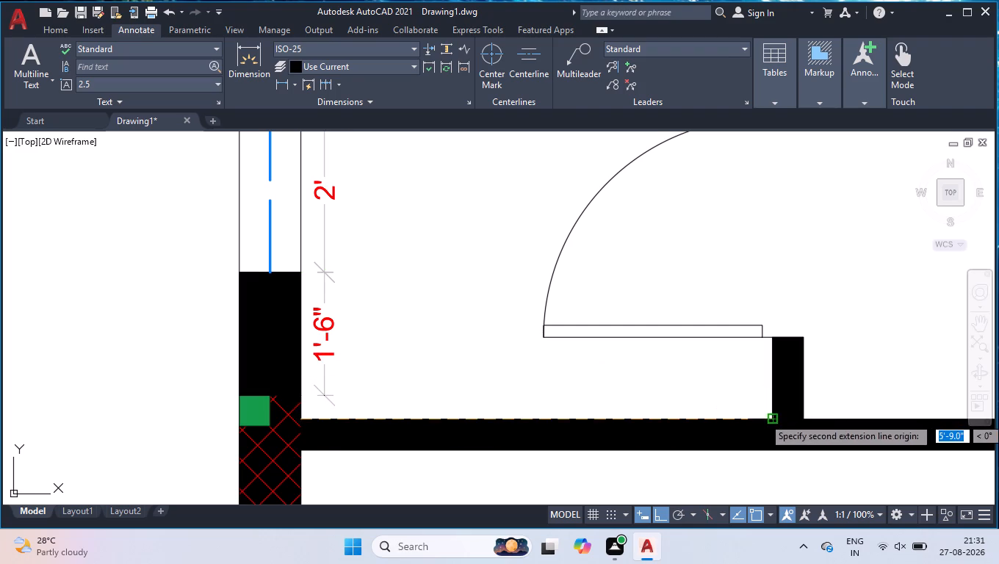
pyautogui.click(771, 417)
pyautogui.click(754, 402)
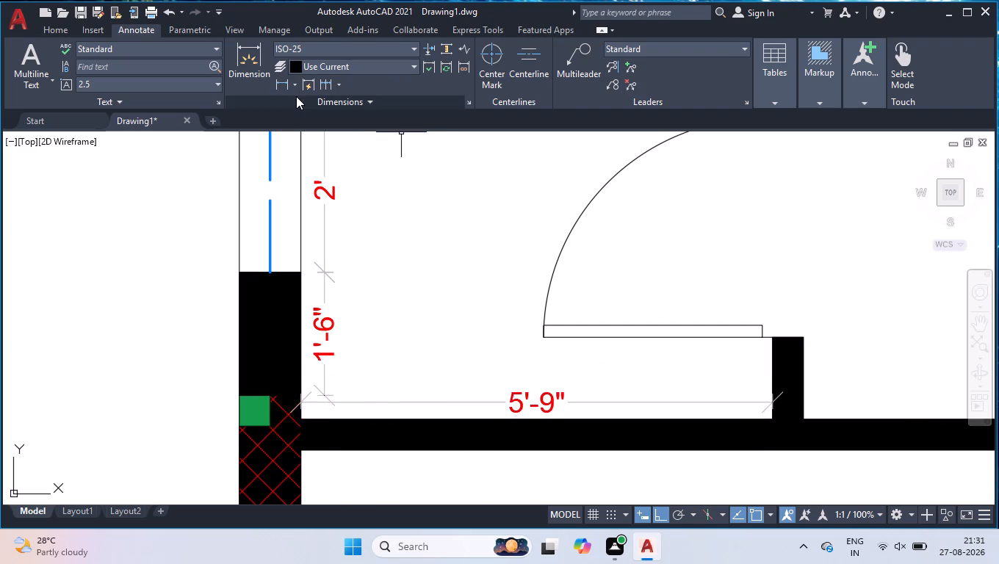
# Add a vertical linear dimension along the short wall's west face from the door's south jamb to the south cross wall.
pyautogui.press('space')
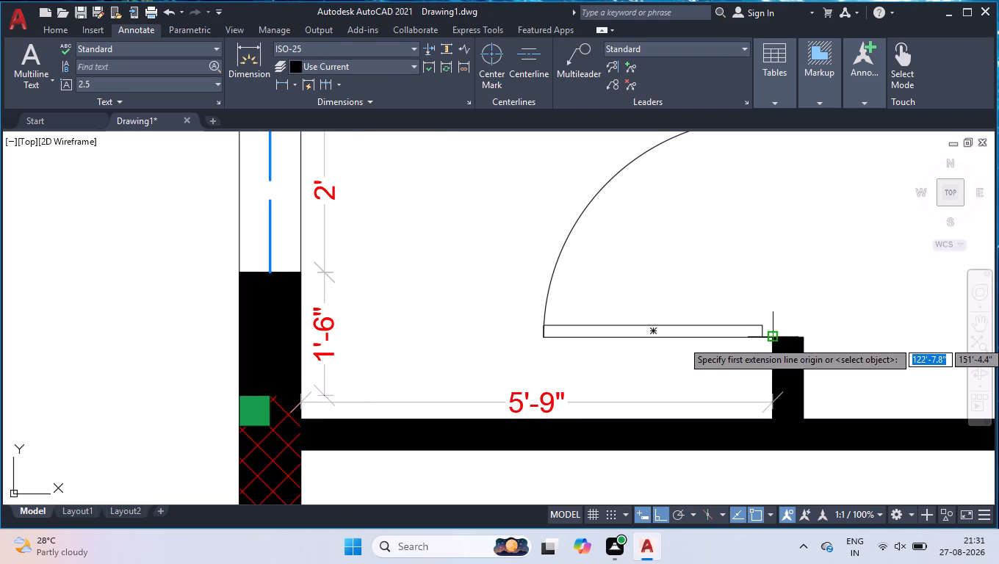
pyautogui.click(774, 341)
pyautogui.click(776, 418)
pyautogui.click(747, 402)
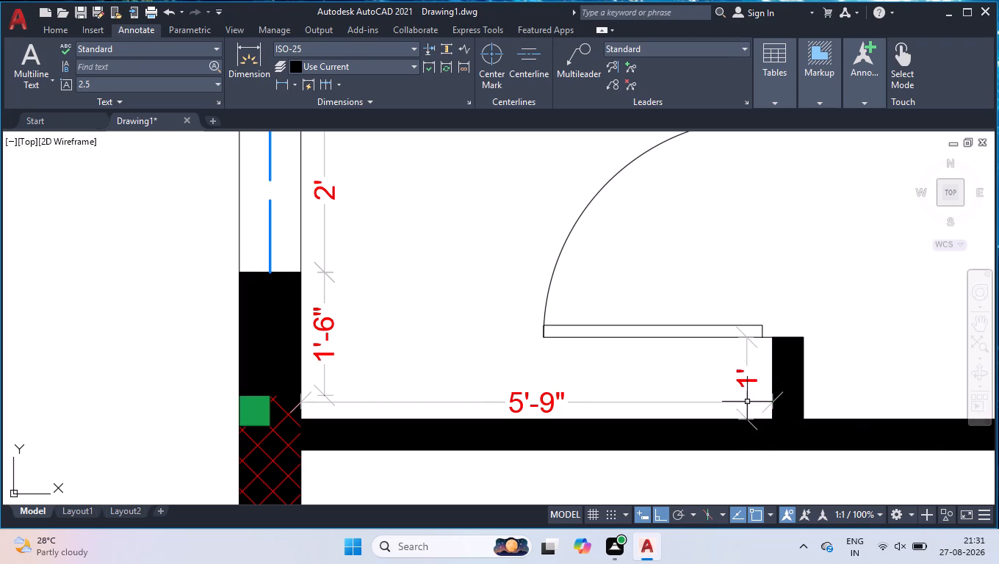
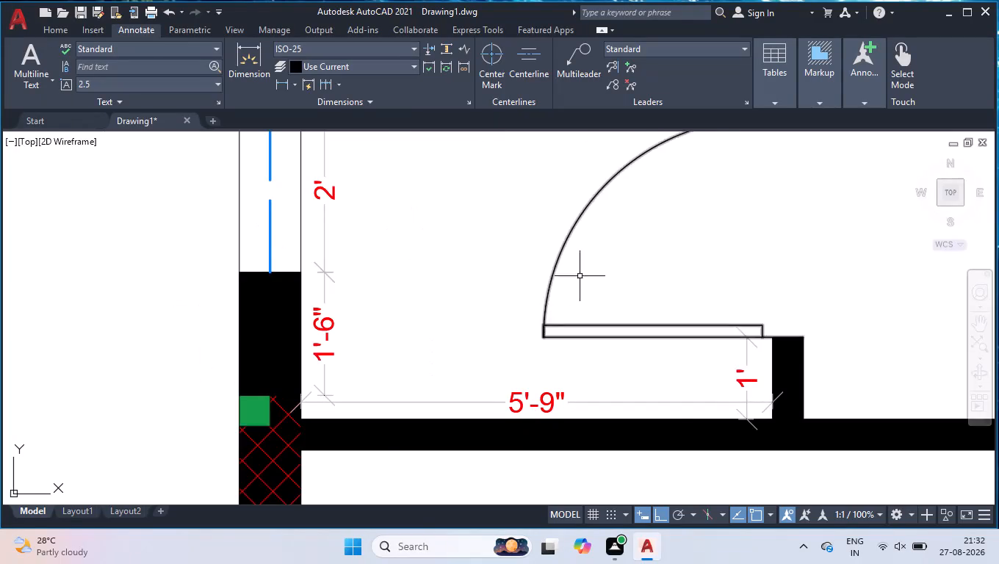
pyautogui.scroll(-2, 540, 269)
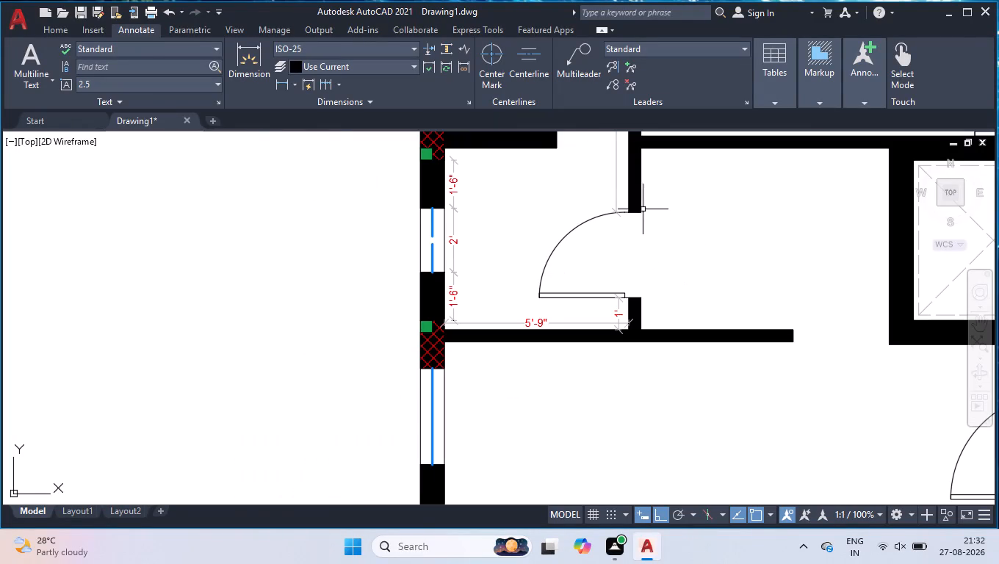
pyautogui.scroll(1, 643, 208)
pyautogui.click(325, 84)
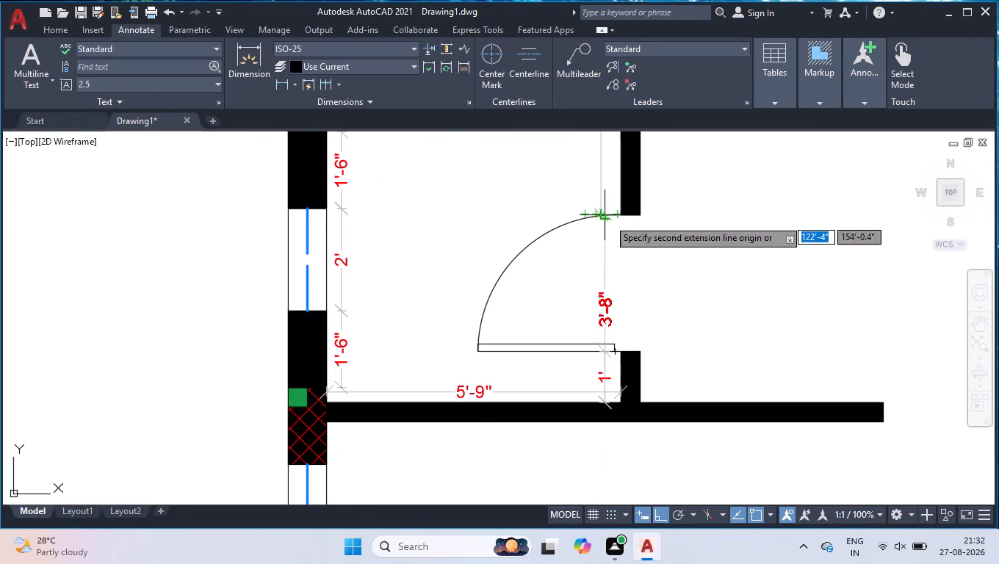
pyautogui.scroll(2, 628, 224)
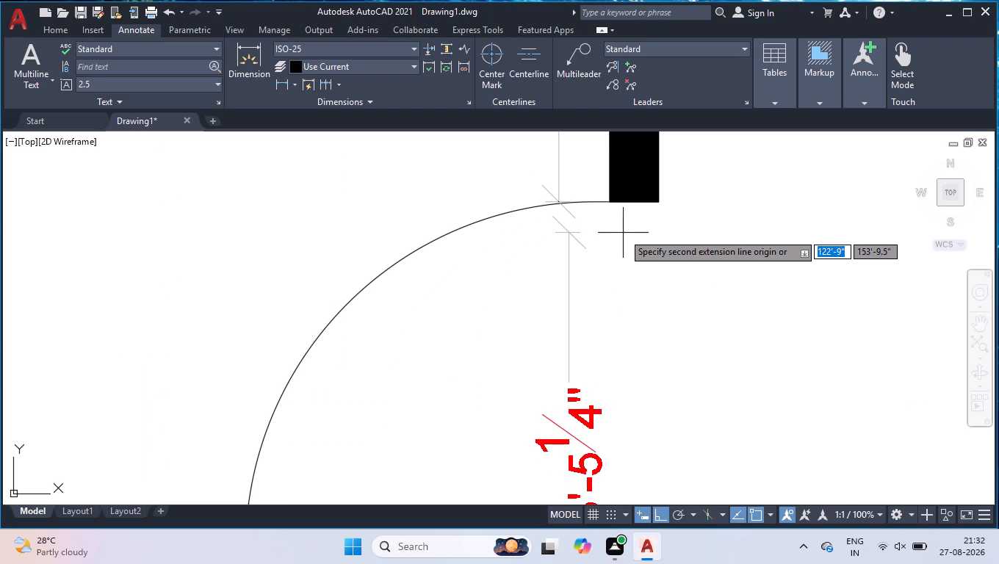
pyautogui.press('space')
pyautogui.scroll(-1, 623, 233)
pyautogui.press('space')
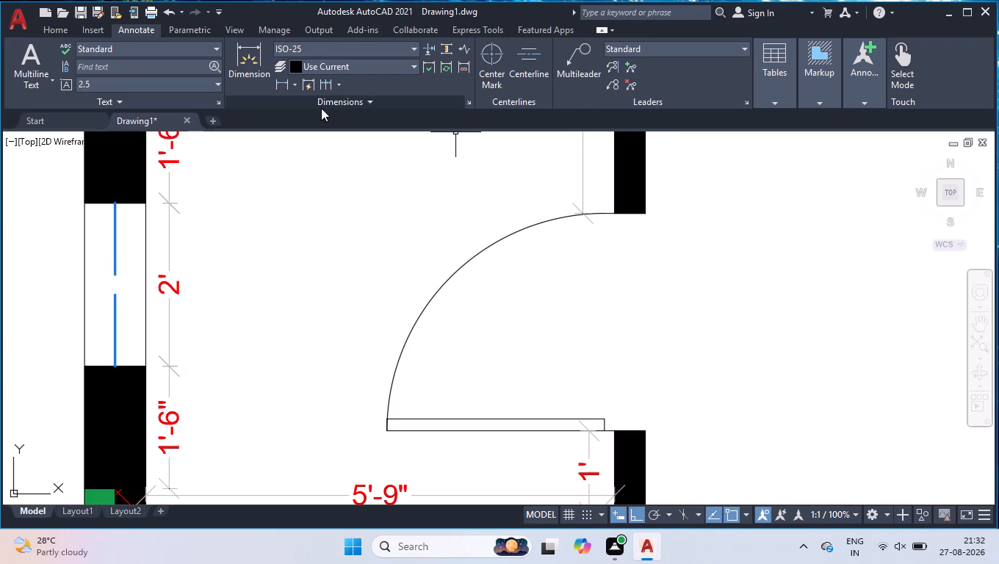
# Add a vertical linear dimension across the small room's door opening, between its lower and upper jambs.
pyautogui.click(279, 80)
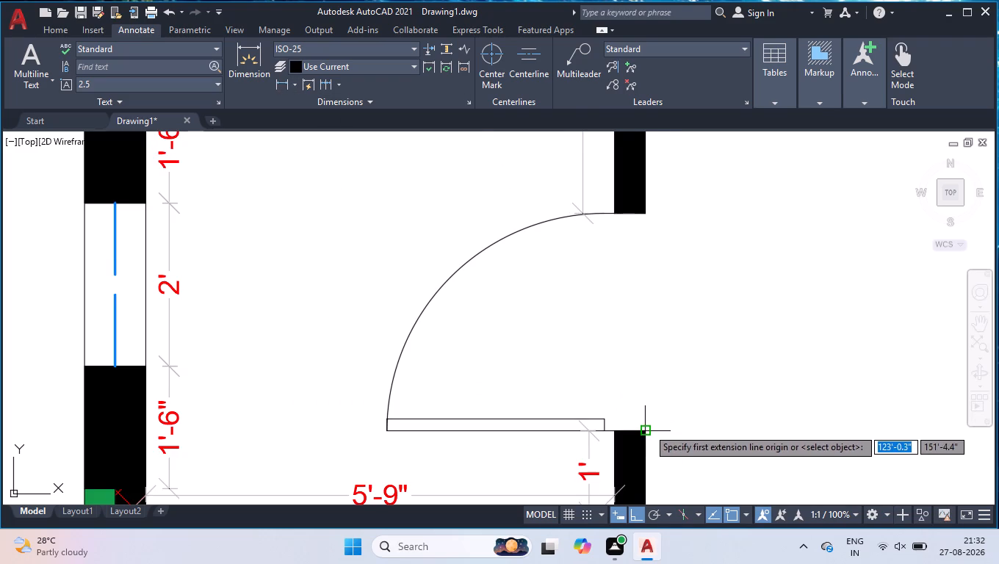
pyautogui.click(647, 428)
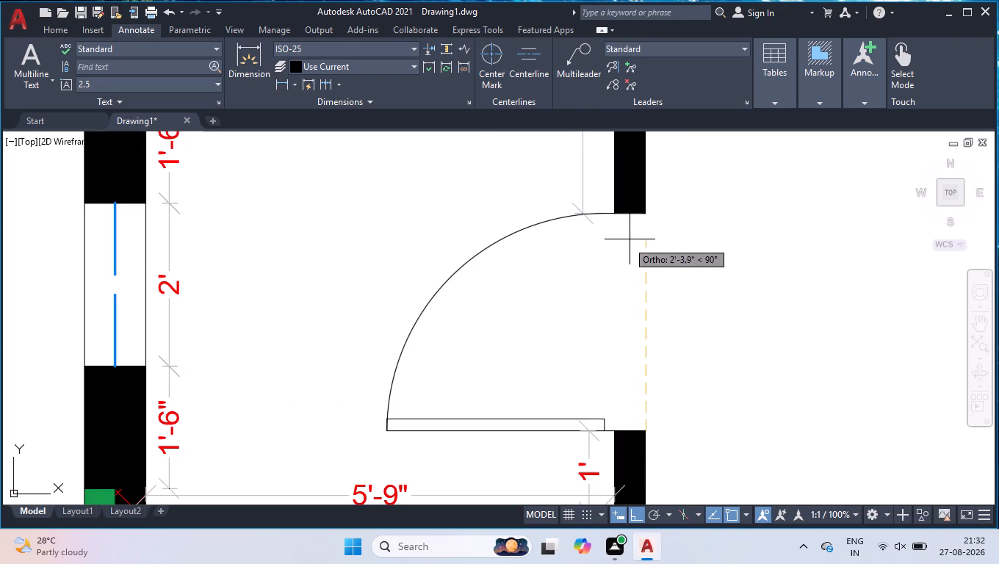
pyautogui.click(643, 216)
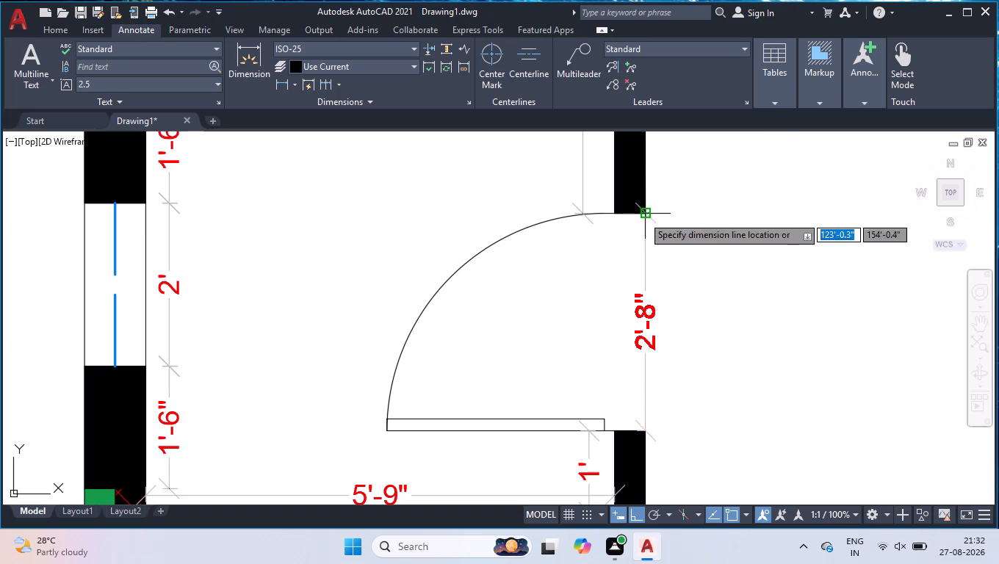
pyautogui.click(625, 230)
# Add a vertical linear dimension along the wall stub from the door's upper jamb to the horizontal wall above.
pyautogui.scroll(-2, 624, 317)
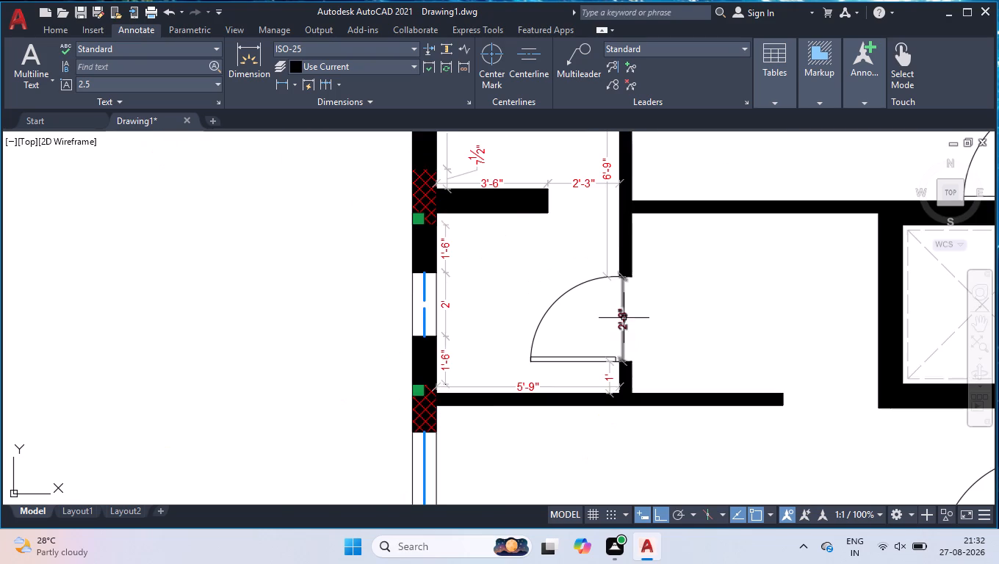
pyautogui.scroll(-1, 631, 311)
pyautogui.scroll(2, 672, 234)
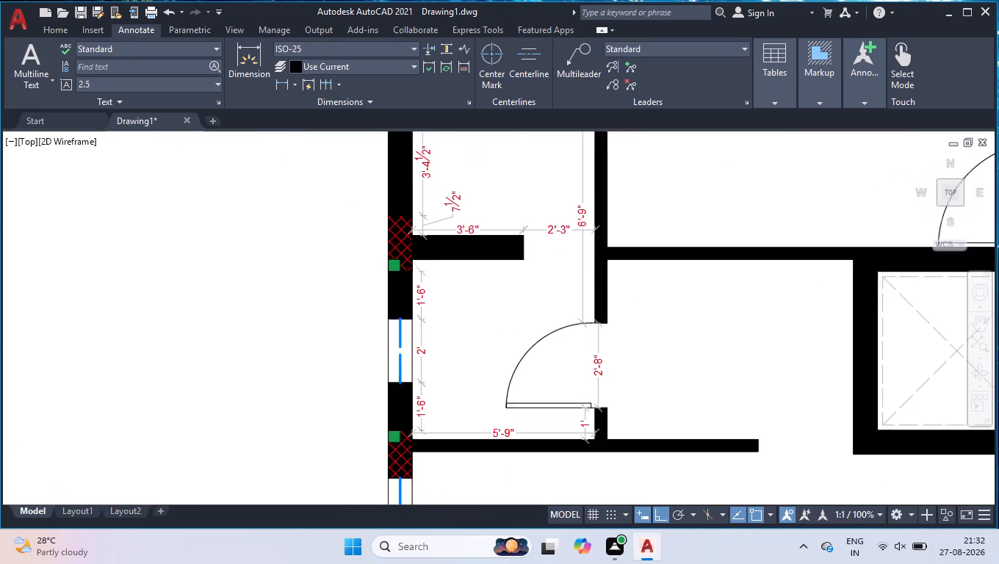
pyautogui.press('space')
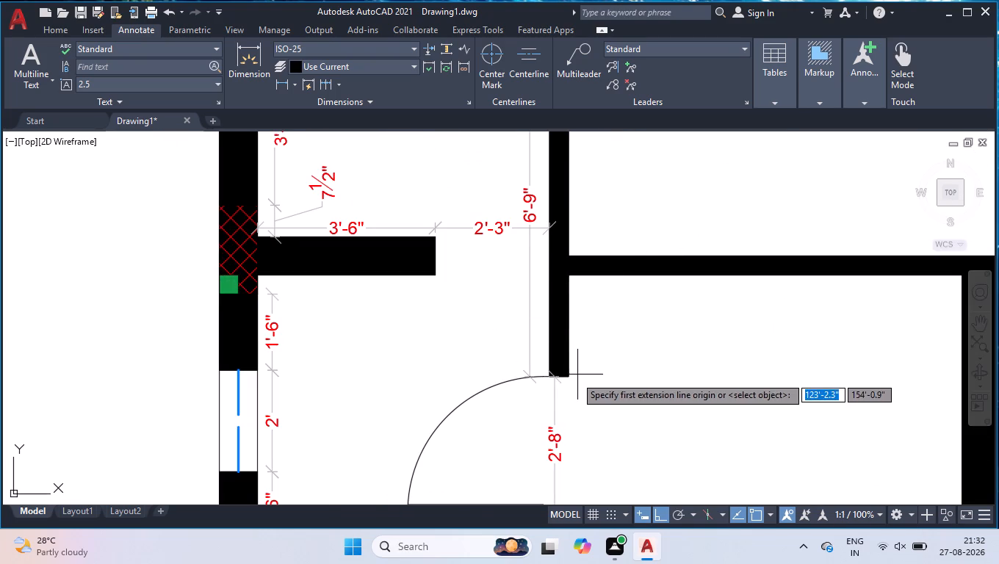
pyautogui.click(569, 378)
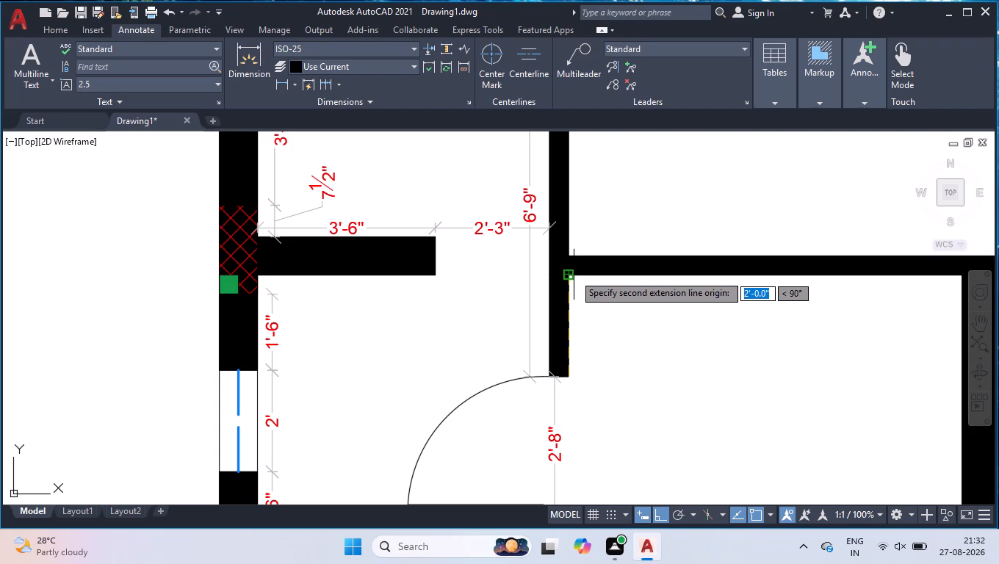
pyautogui.click(571, 274)
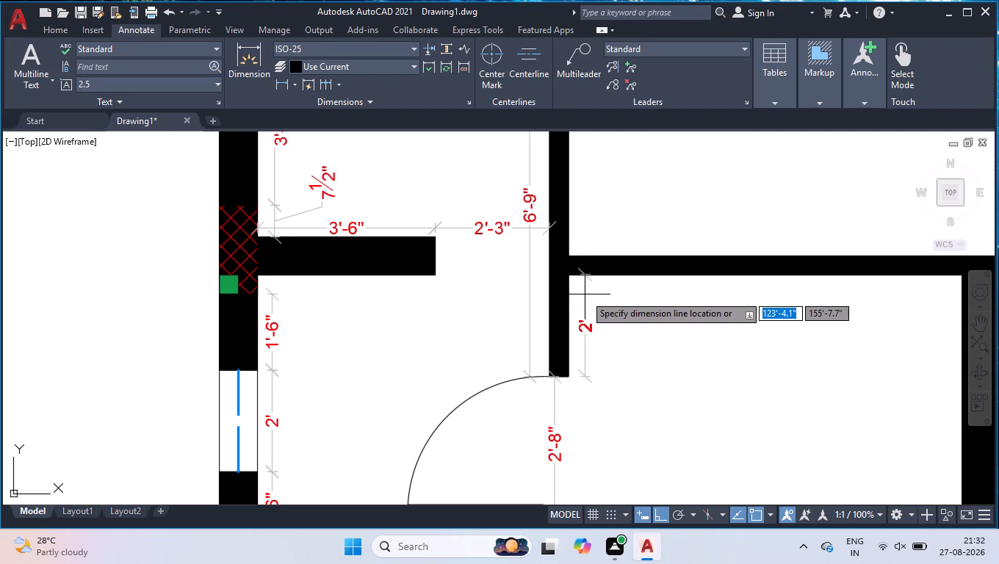
pyautogui.click(577, 298)
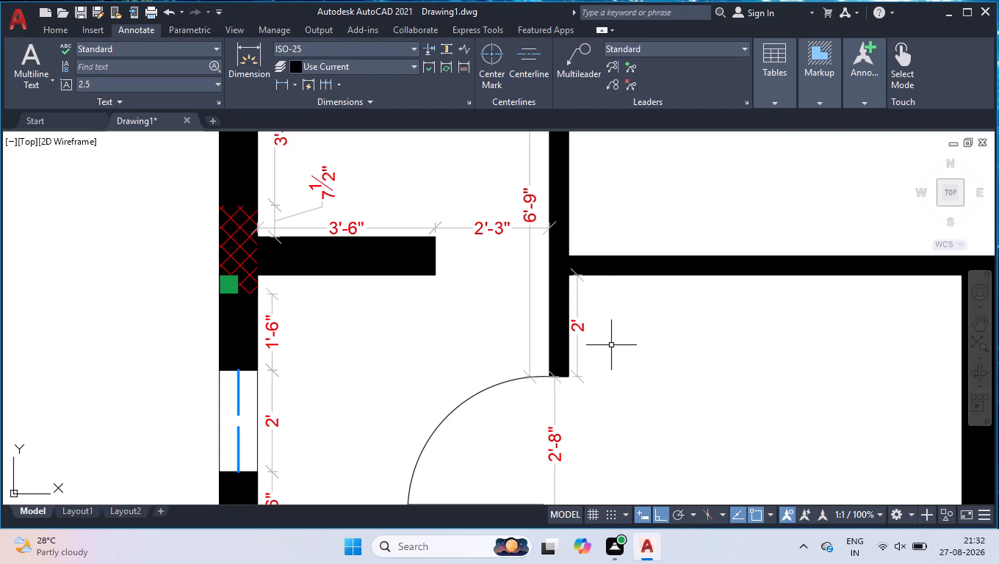
# Add a horizontal linear dimension above the lower wall, from the door wall's inner corner to the lower wall's free end.
pyautogui.scroll(-2, 611, 344)
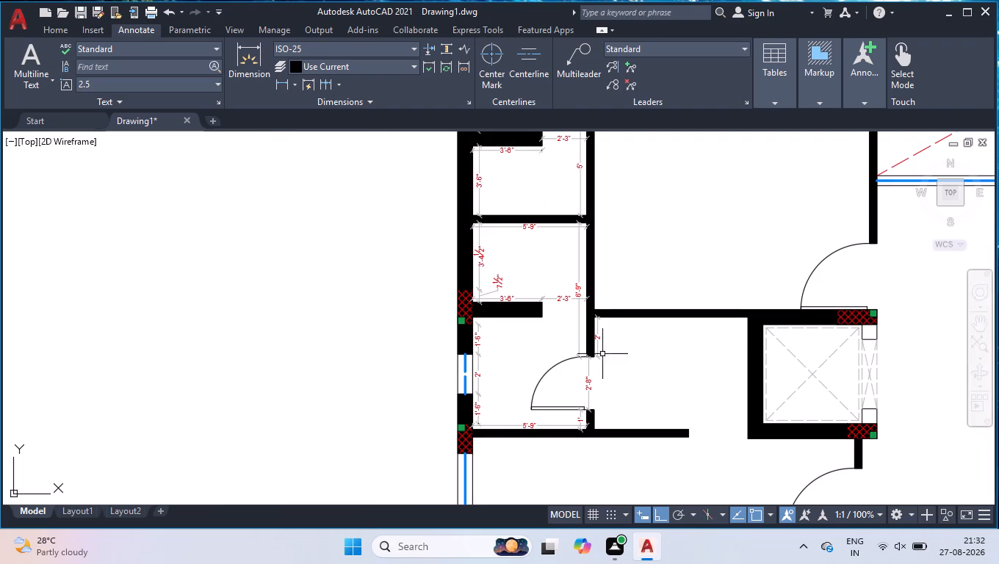
pyautogui.scroll(2, 767, 430)
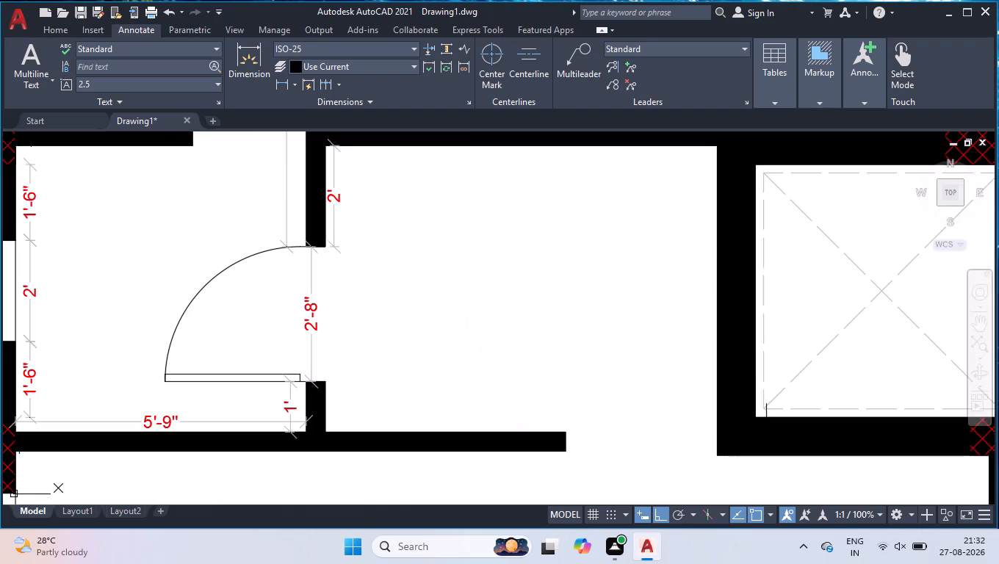
pyautogui.press('space')
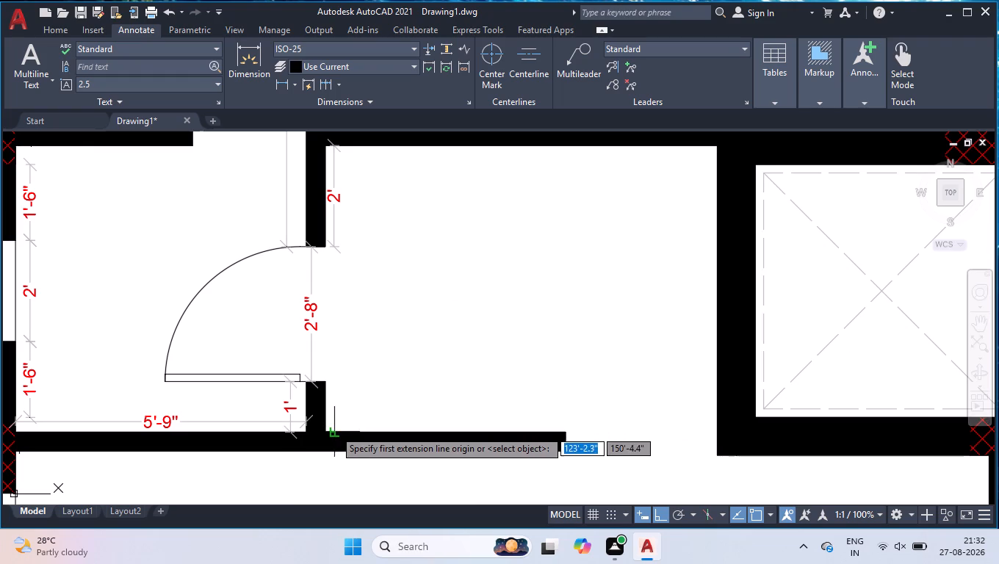
pyautogui.click(326, 430)
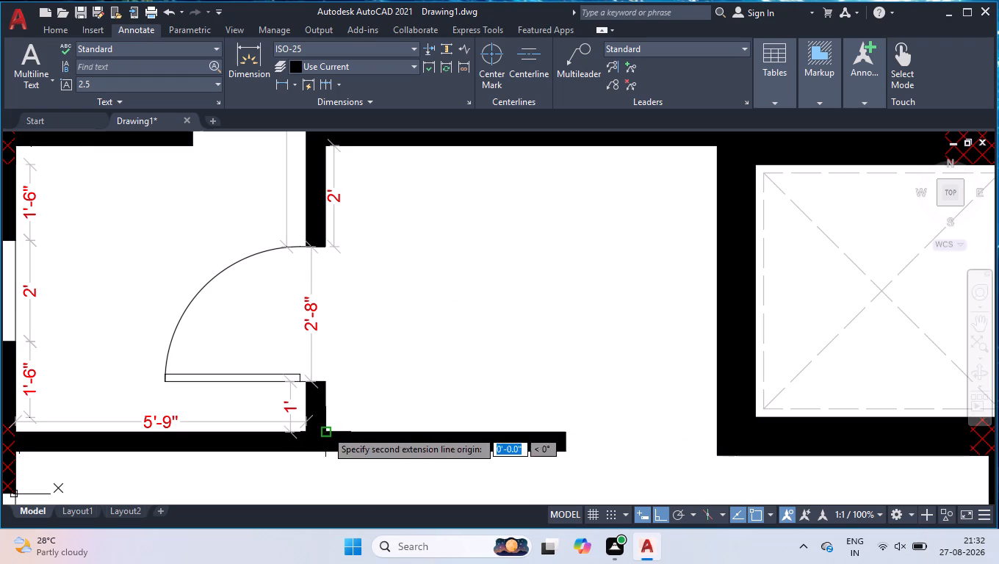
pyautogui.click(566, 431)
pyautogui.click(557, 416)
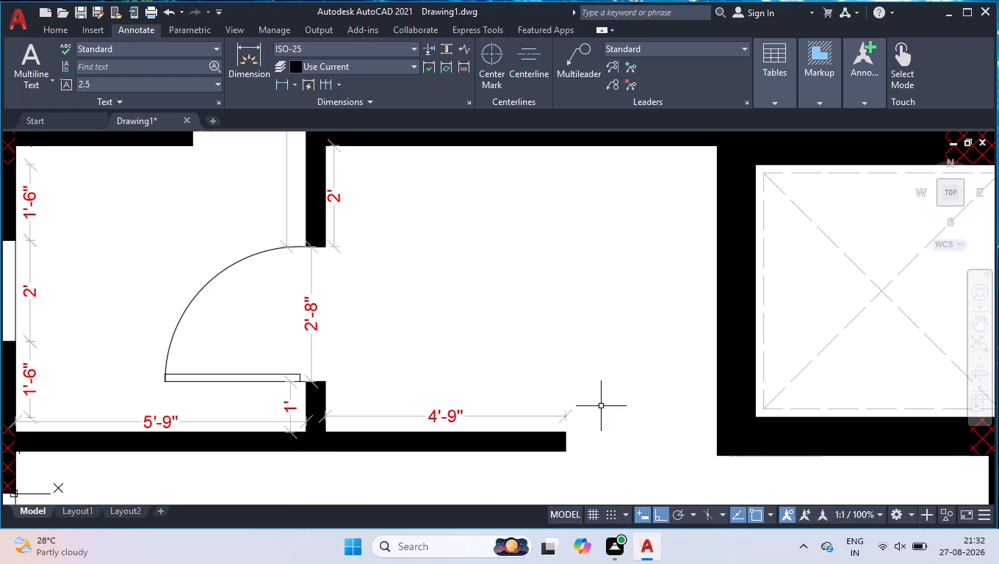
# Continue the lower wall's dimension across the opening to the face of the crossed shaft's wall.
pyautogui.click(320, 90)
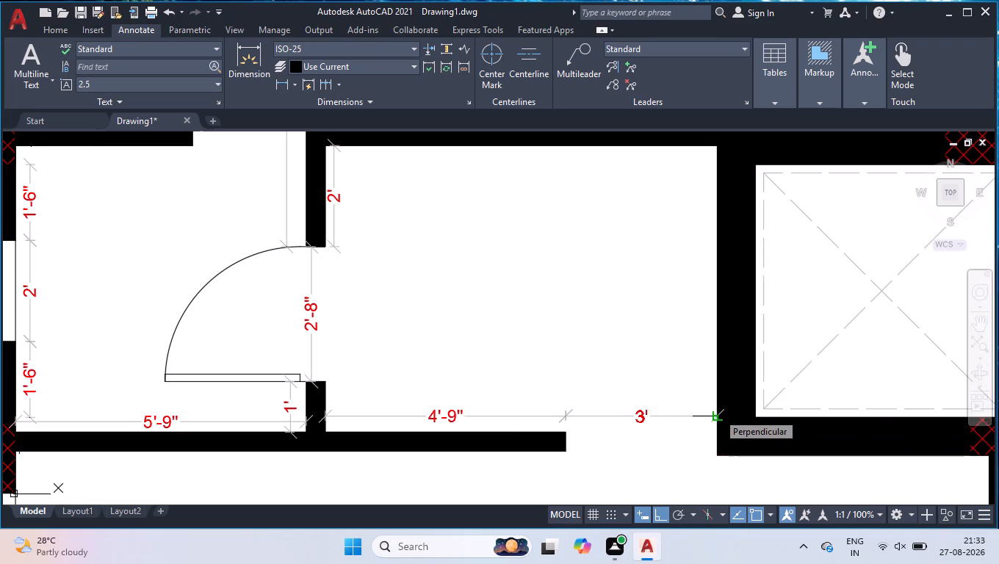
pyautogui.click(718, 413)
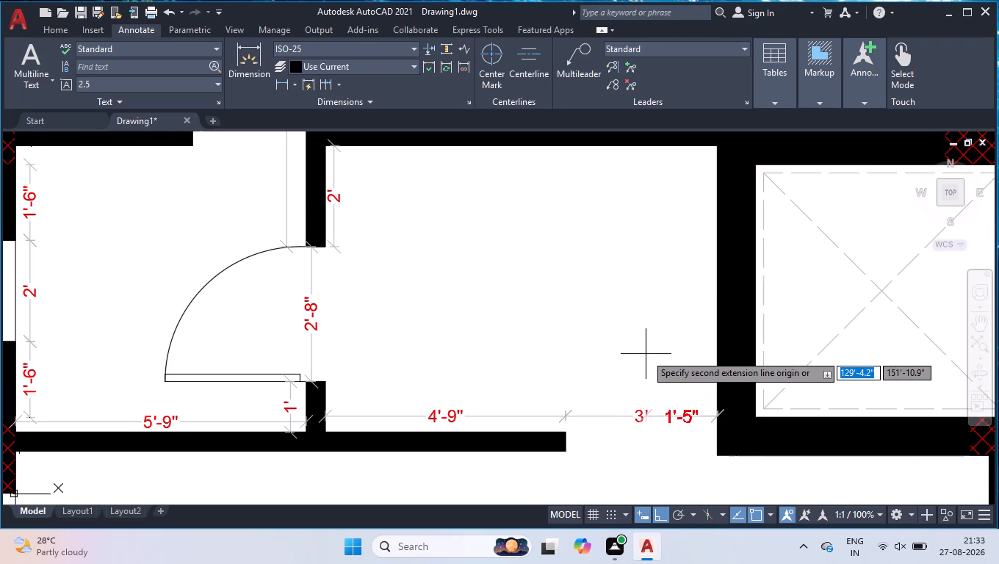
pyautogui.press('Return')
pyautogui.press('Return')
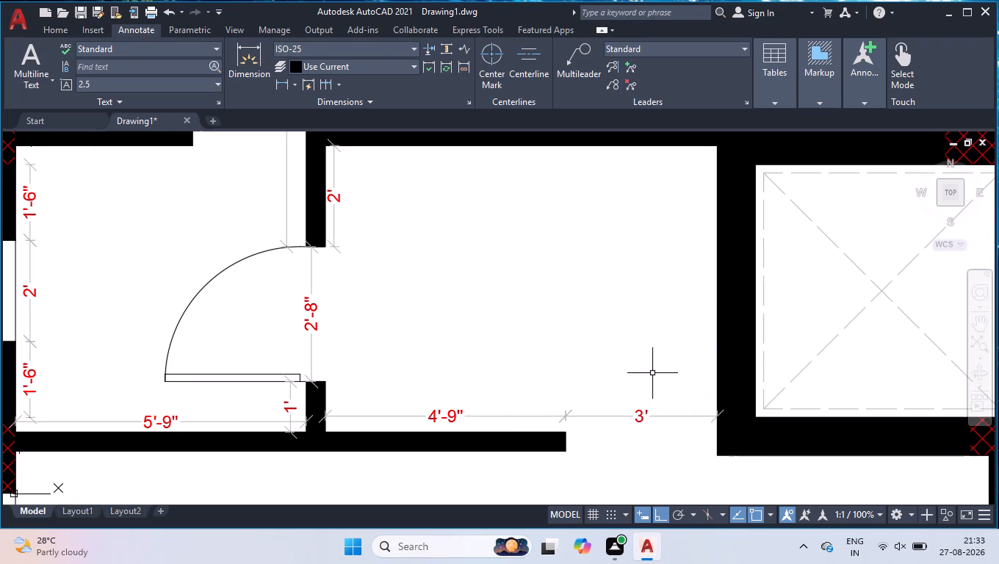
# Add a vertical linear dimension beside the shaft wall, from its lower outer corner to the underside of the upper wall.
pyautogui.scroll(-2, 666, 333)
pyautogui.scroll(2, 680, 279)
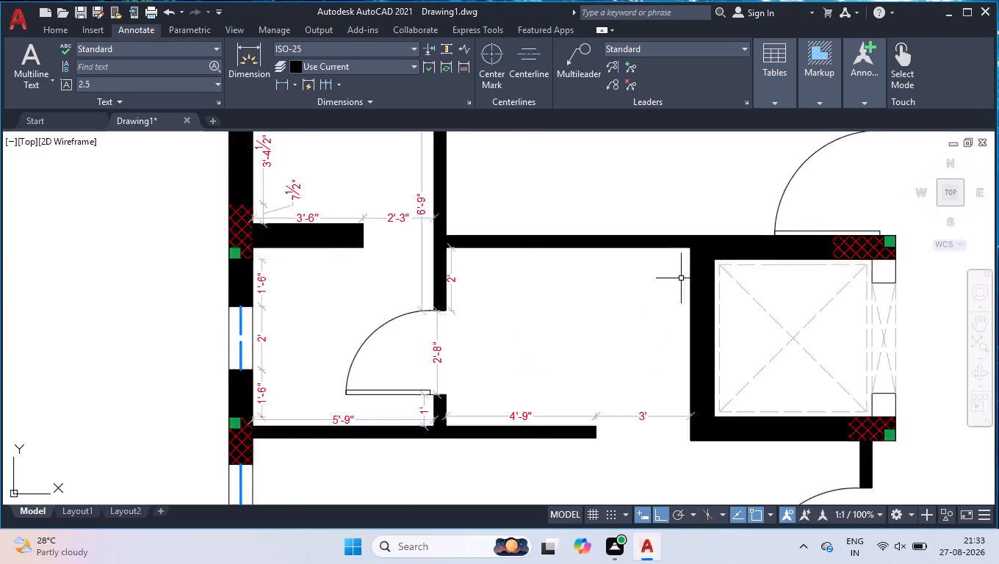
pyautogui.scroll(-1, 683, 272)
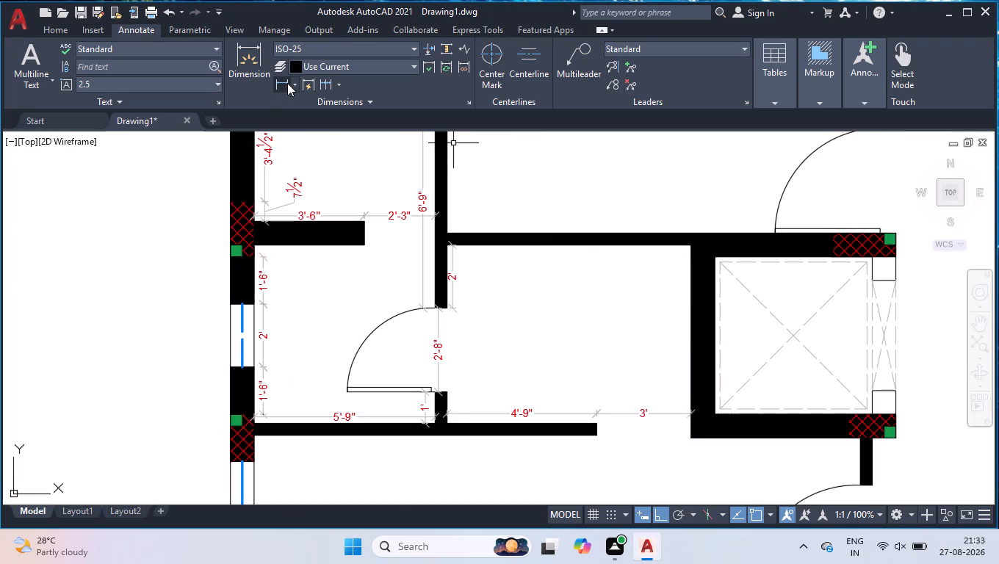
pyautogui.click(285, 83)
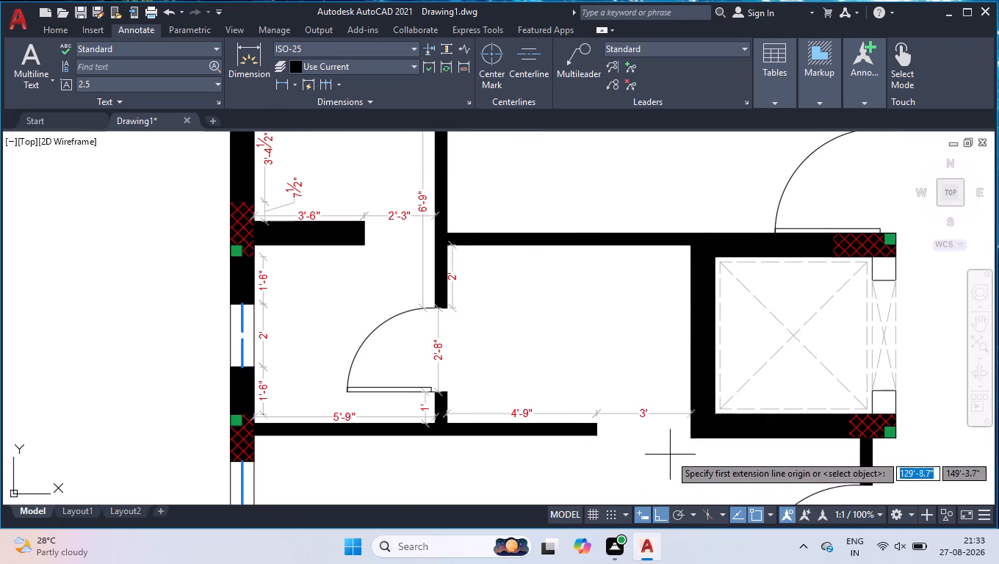
pyautogui.click(687, 441)
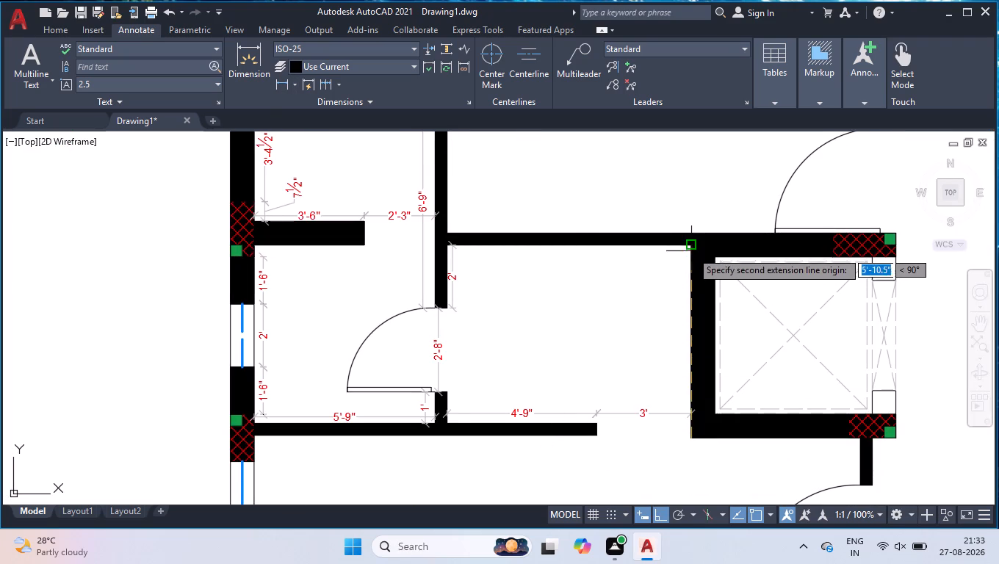
pyautogui.click(691, 246)
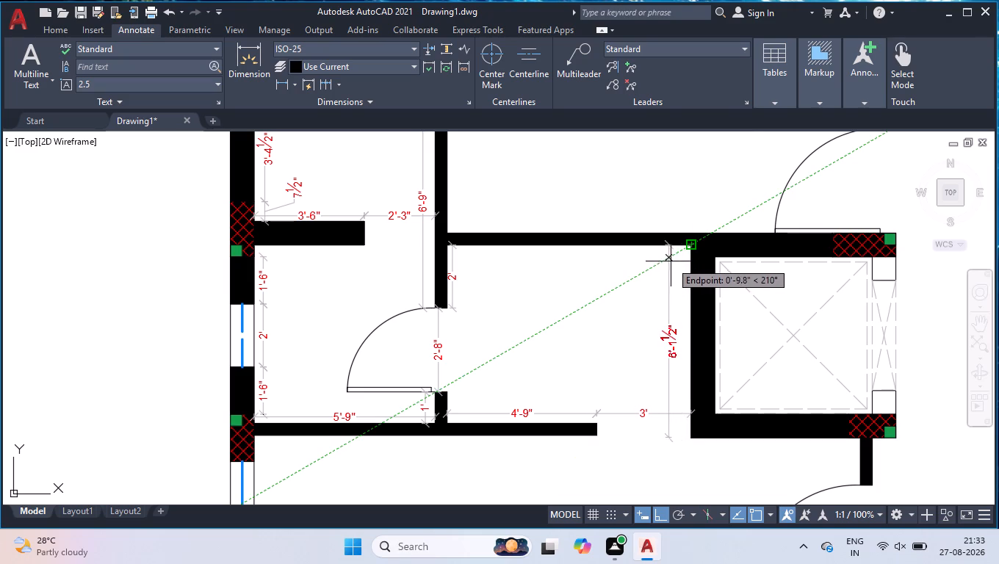
pyautogui.click(679, 302)
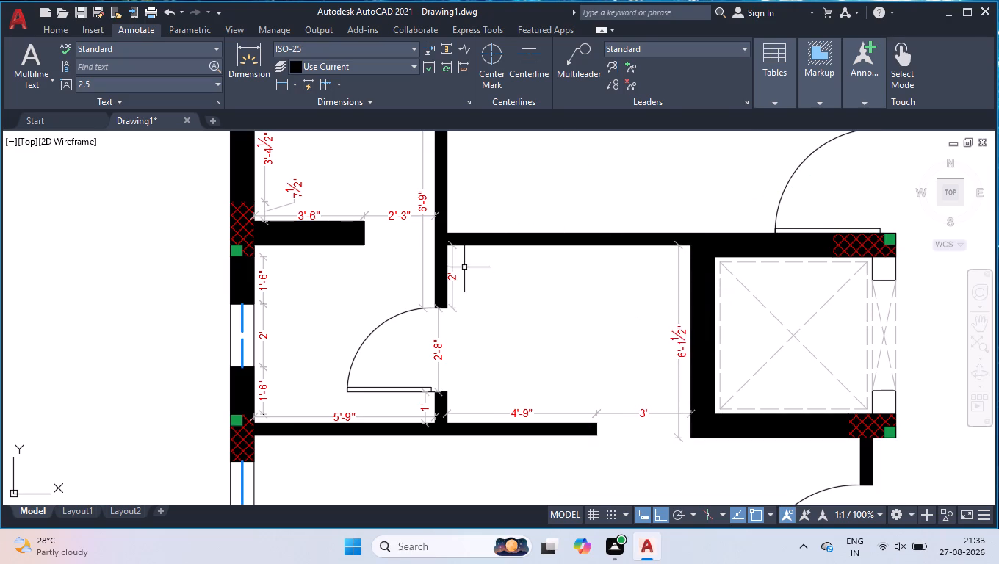
# Add a horizontal linear dimension below the upper wall, spanning from the door wall to the shaft wall.
pyautogui.scroll(-2, 497, 286)
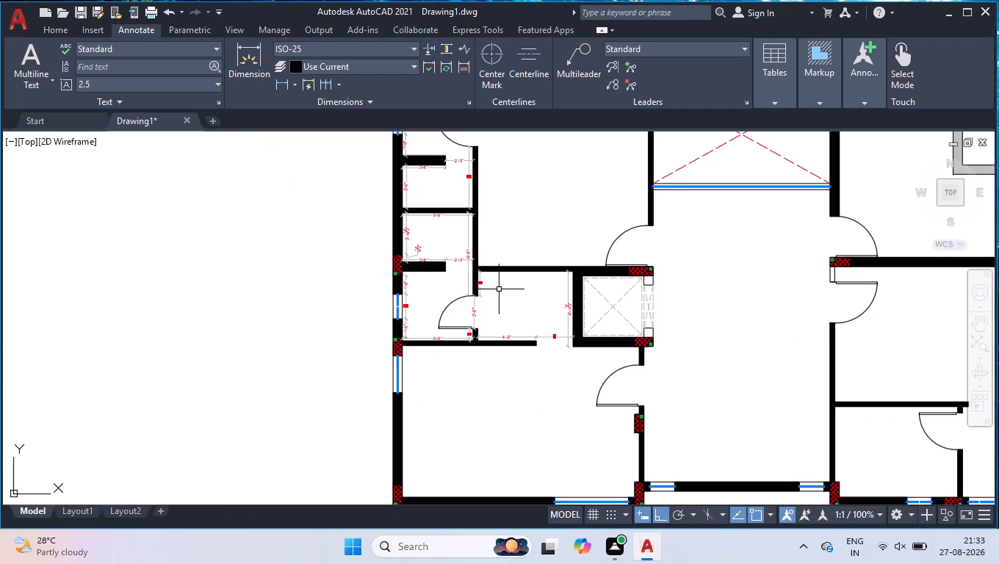
pyautogui.scroll(-2, 501, 290)
pyautogui.scroll(5, 502, 290)
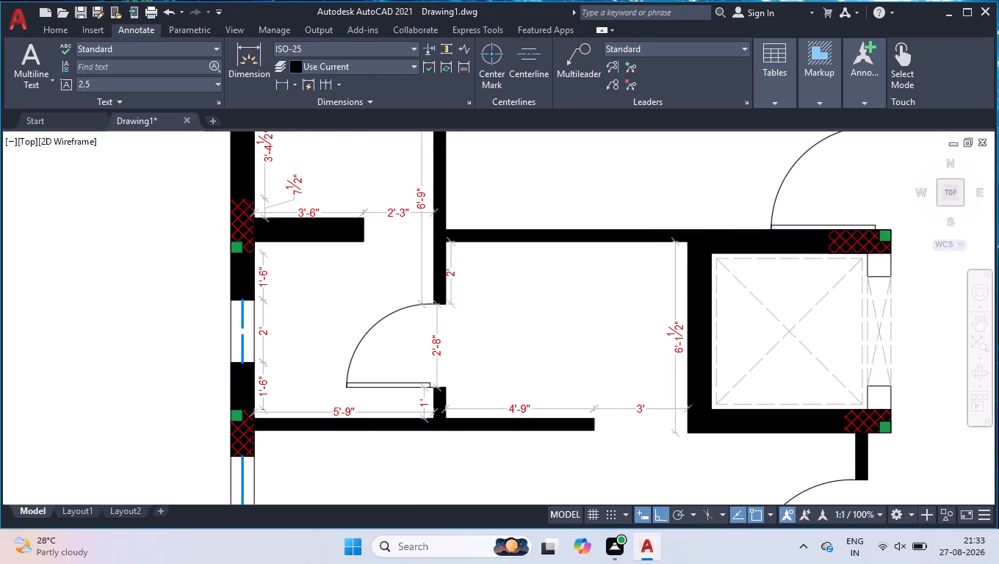
pyautogui.press('space')
pyautogui.click(414, 212)
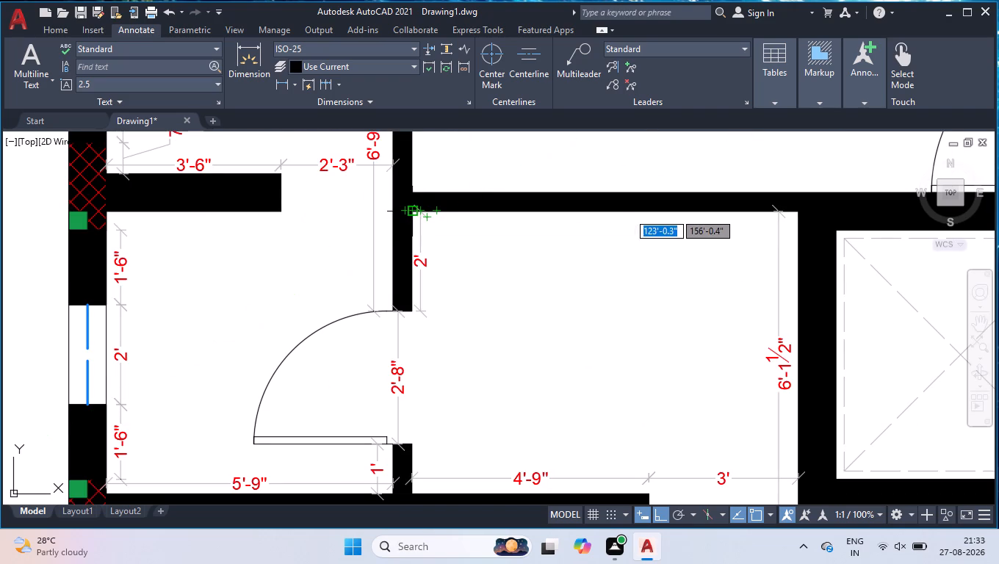
pyautogui.click(797, 215)
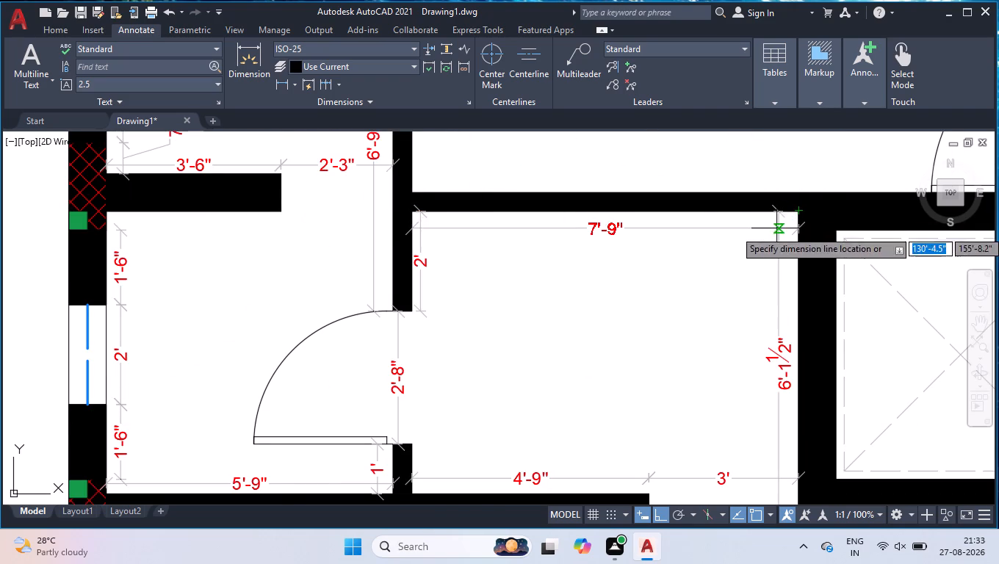
pyautogui.click(765, 234)
# Set the text colour of the room's overall dimensions, 7'-9" wide and 6'-1½" high, to Blue.
pyautogui.click(782, 352)
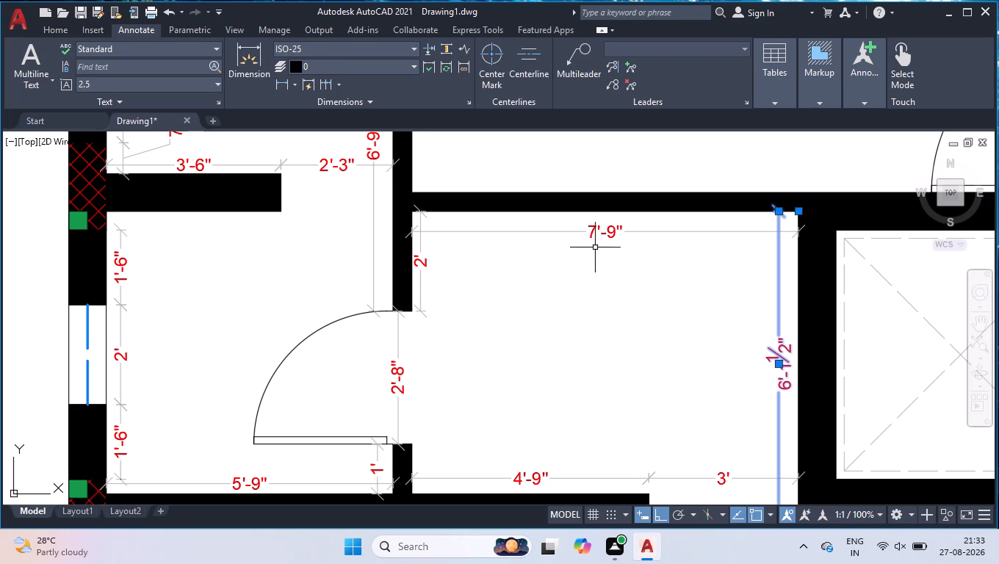
pyautogui.click(596, 231)
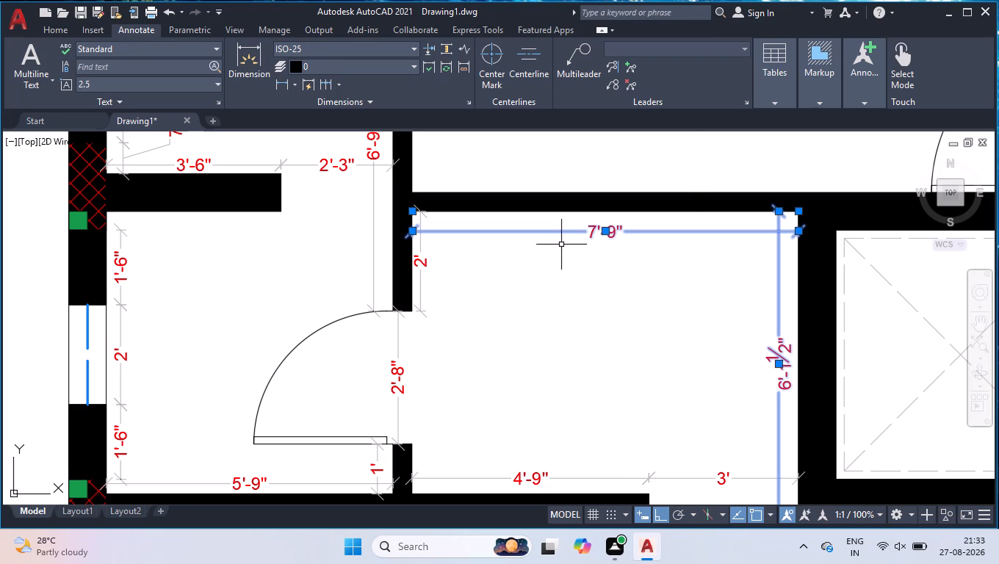
pyautogui.hotkey('ctrl', '1')
pyautogui.scroll(-2, 921, 232)
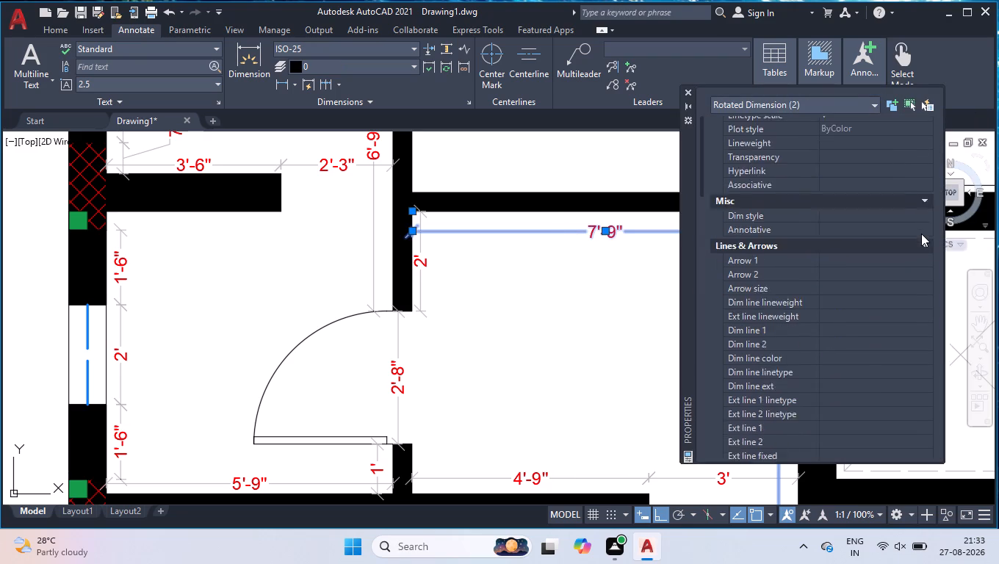
pyautogui.scroll(-2, 919, 235)
pyautogui.click(852, 294)
pyautogui.click(852, 295)
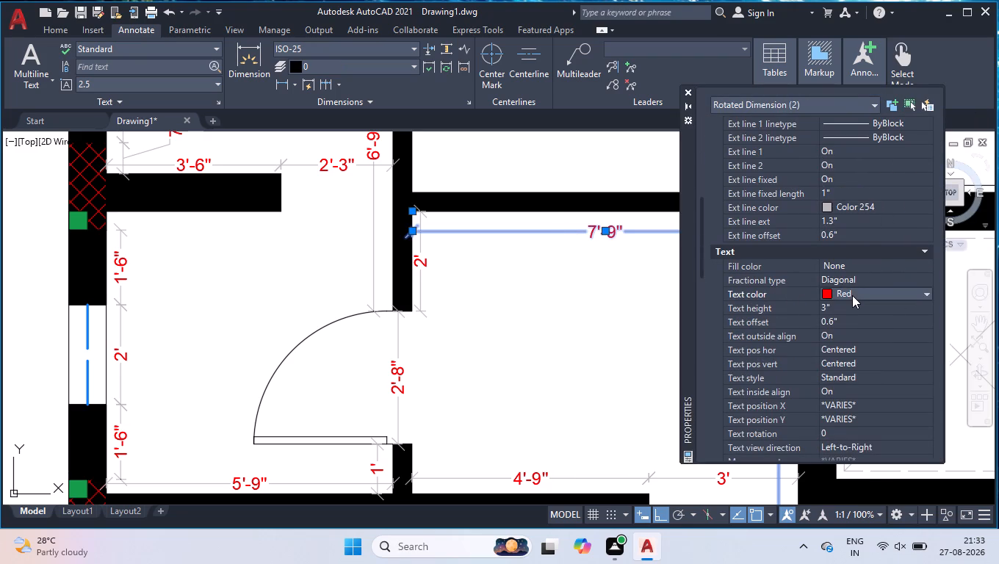
pyautogui.click(842, 359)
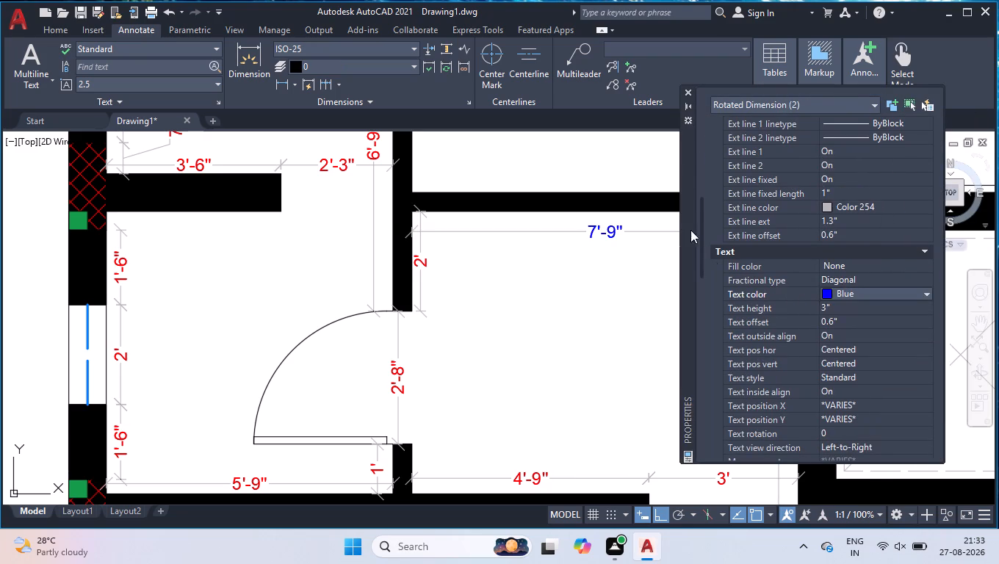
pyautogui.click(687, 95)
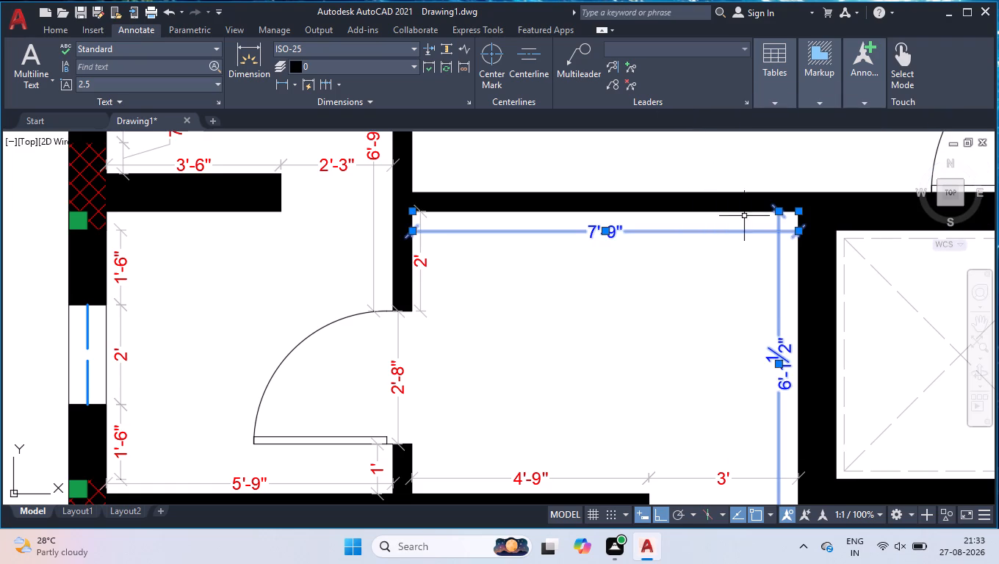
pyautogui.keyDown('shift'); pyautogui.click(815, 158); pyautogui.keyUp('shift')
pyautogui.keyDown('shift'); pyautogui.click(655, 339); pyautogui.keyUp('shift')
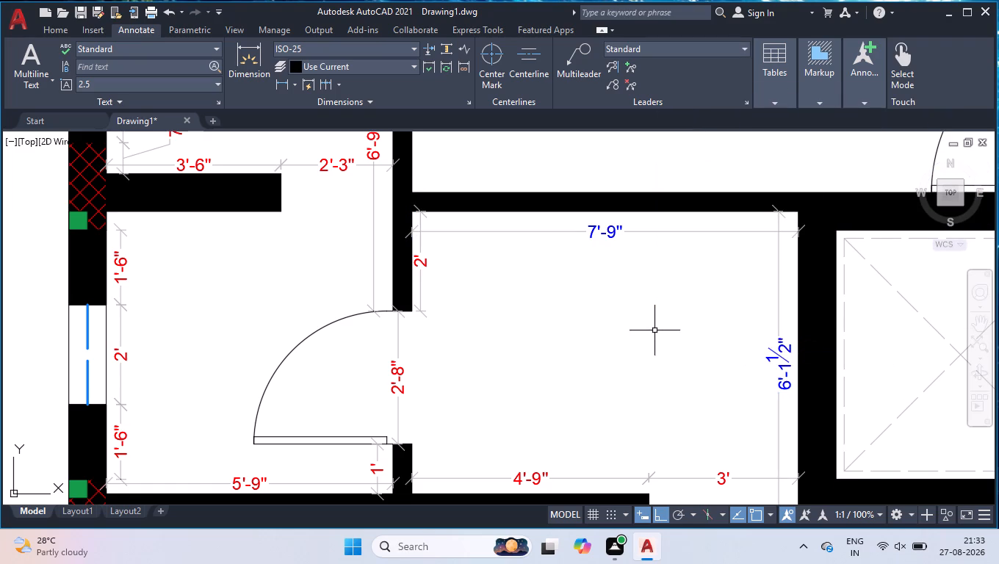
# Add a horizontal linear dimension along the top of the large room below, from the outer window wall to the wall with the door.
pyautogui.scroll(-1, 654, 322)
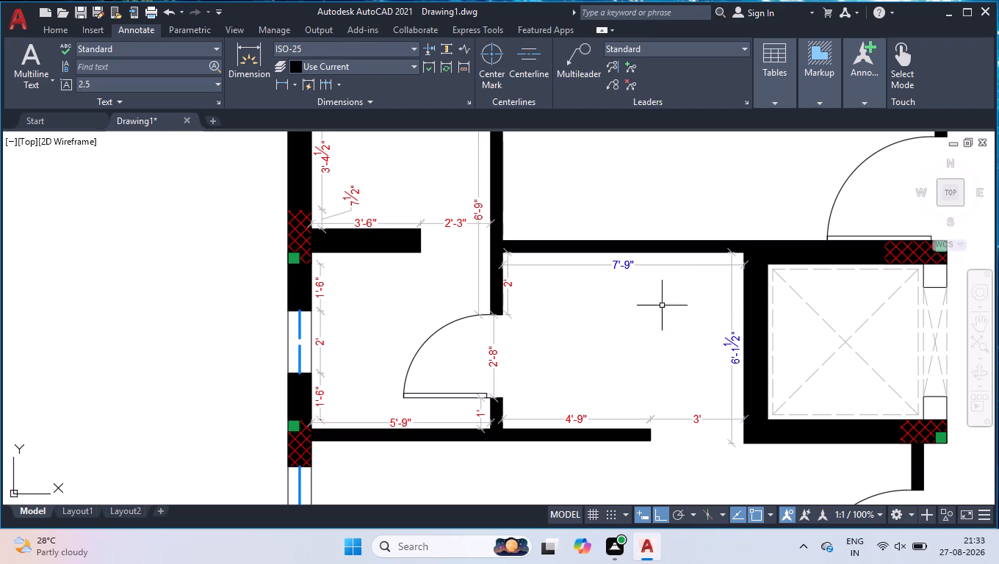
pyautogui.scroll(-3, 544, 270)
pyautogui.scroll(3, 542, 268)
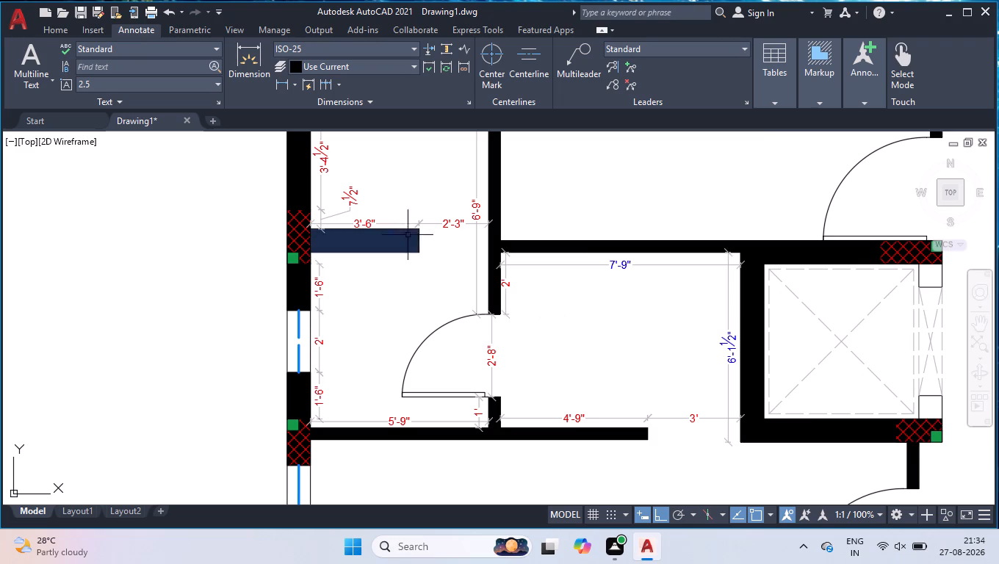
pyautogui.scroll(-2, 442, 189)
pyautogui.scroll(3, 619, 310)
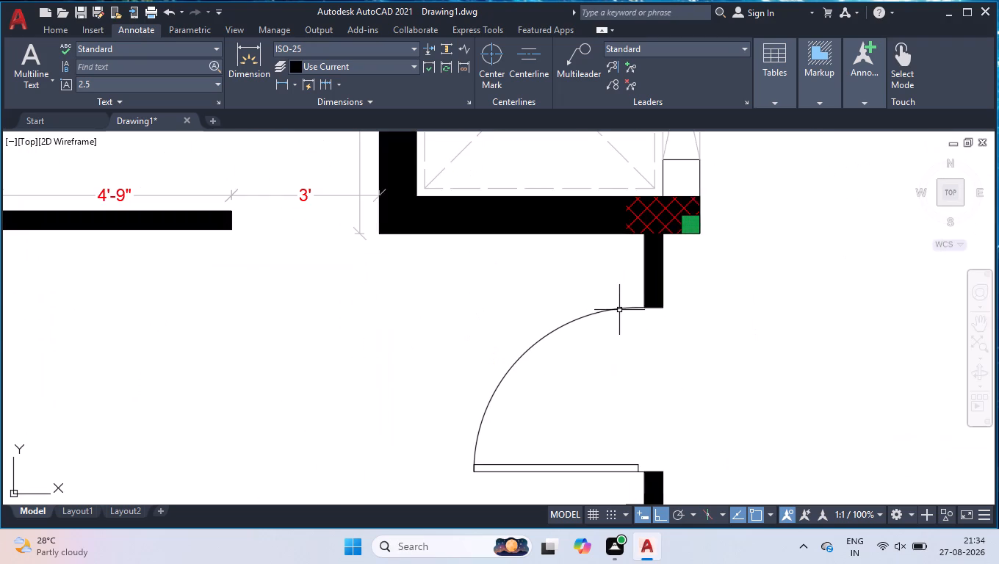
pyautogui.scroll(-1, 605, 286)
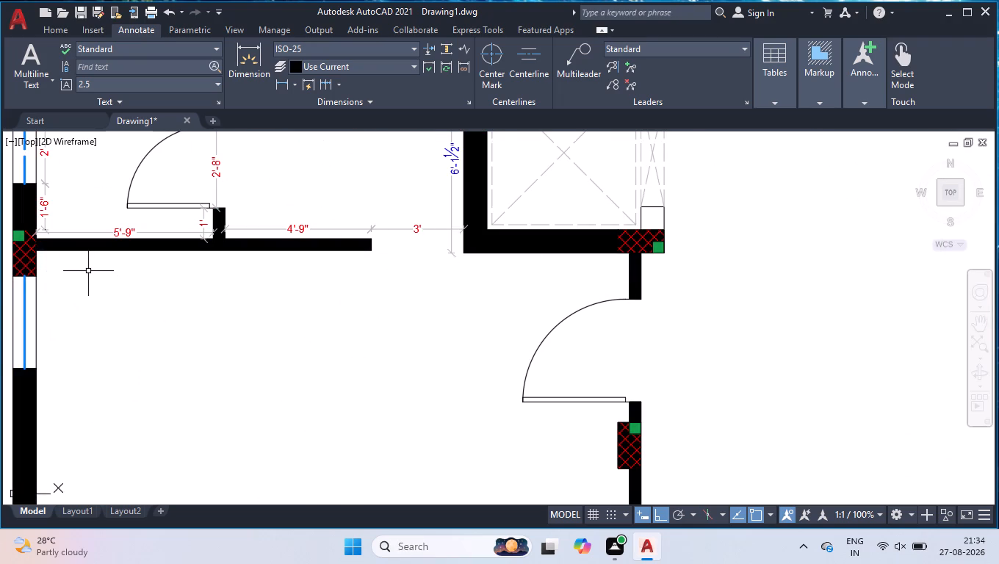
pyautogui.click(275, 90)
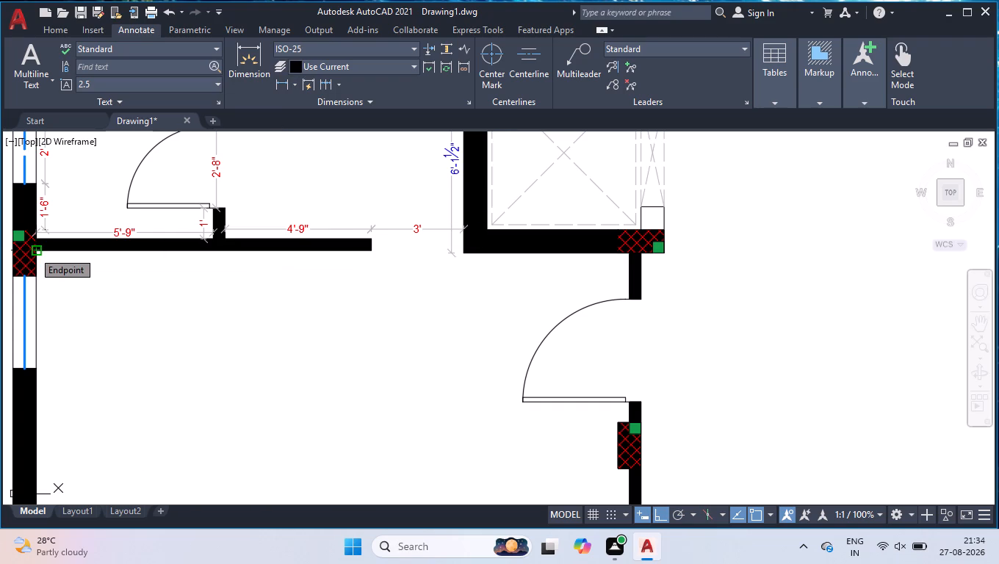
pyautogui.click(33, 251)
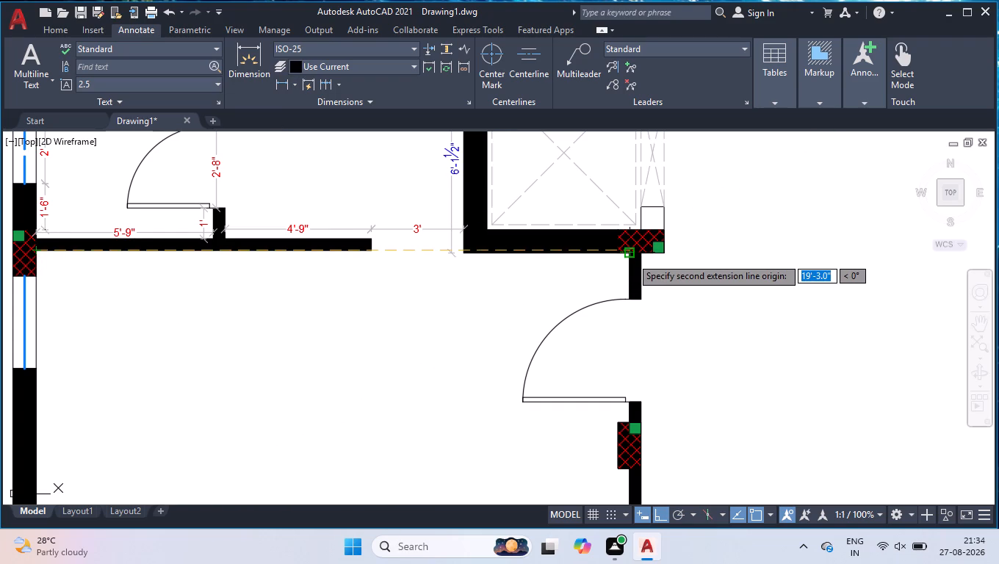
pyautogui.scroll(3, 626, 263)
pyautogui.click(638, 220)
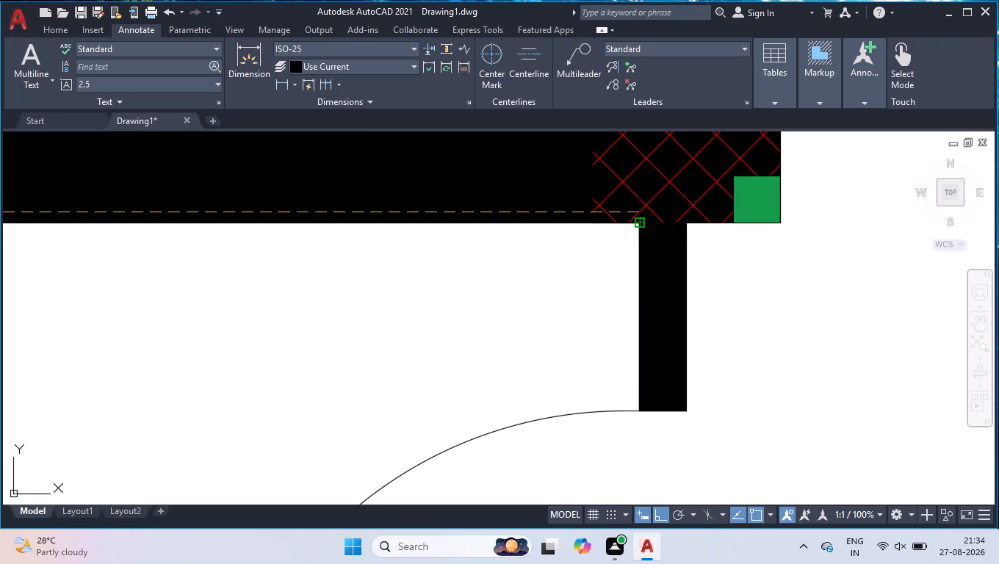
pyautogui.click(609, 252)
pyautogui.scroll(-2, 587, 300)
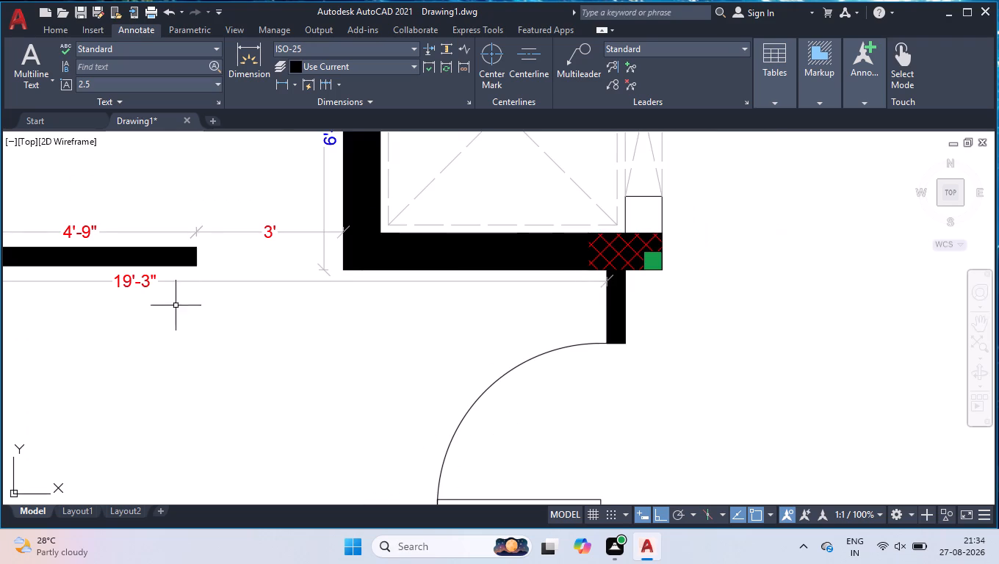
# Add a vertical linear dimension across the same large room, from the underside of its upper wall to the bottom outer wall.
pyautogui.scroll(-1, 179, 281)
pyautogui.scroll(-2, 296, 283)
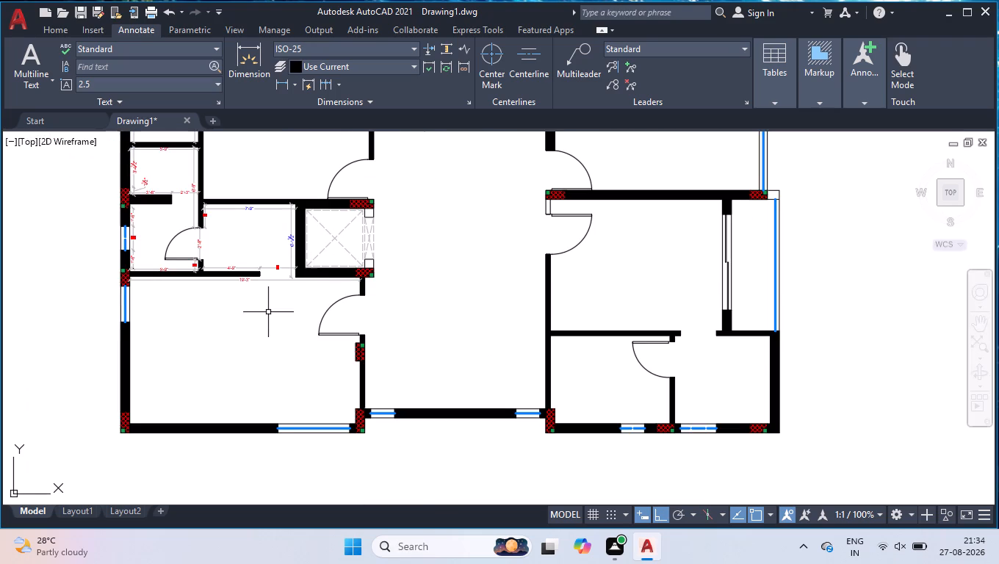
pyautogui.scroll(1, 267, 312)
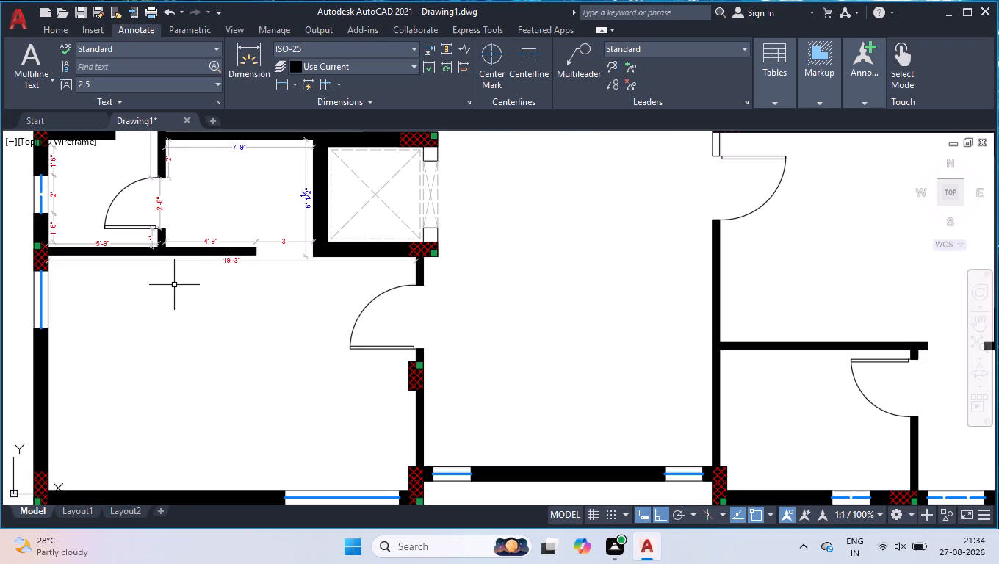
pyautogui.press('space')
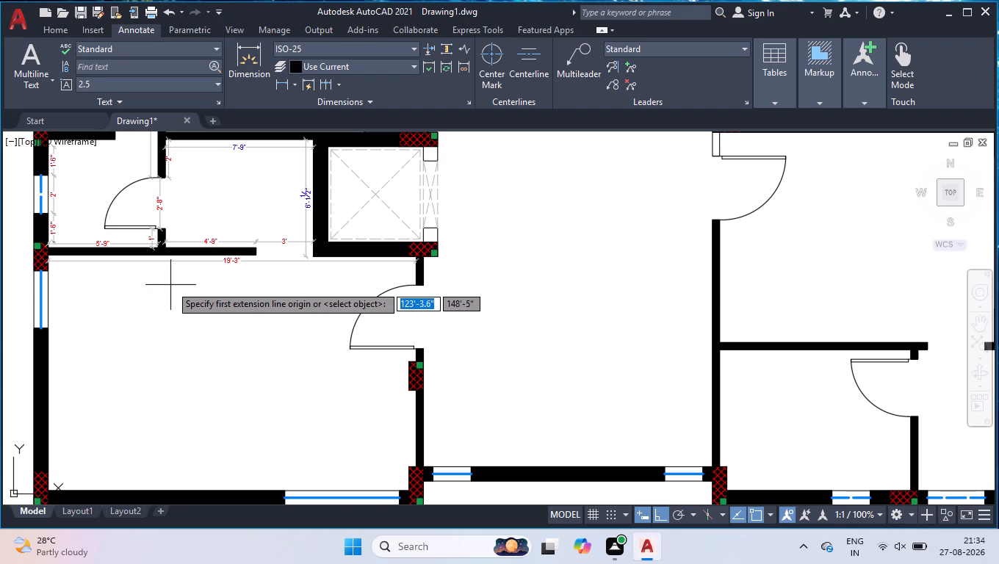
pyautogui.scroll(2, 174, 256)
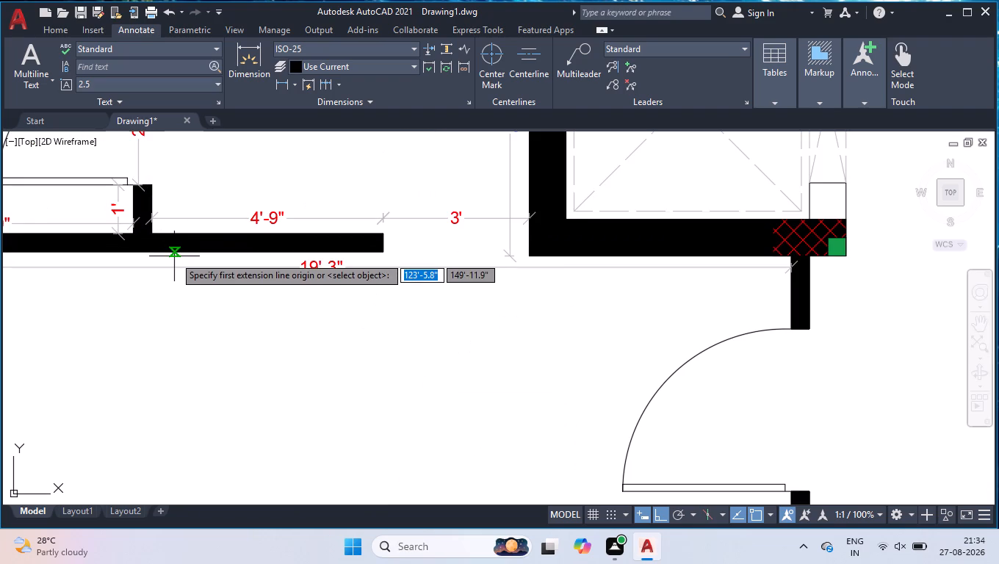
pyautogui.click(176, 254)
pyautogui.scroll(-3, 181, 366)
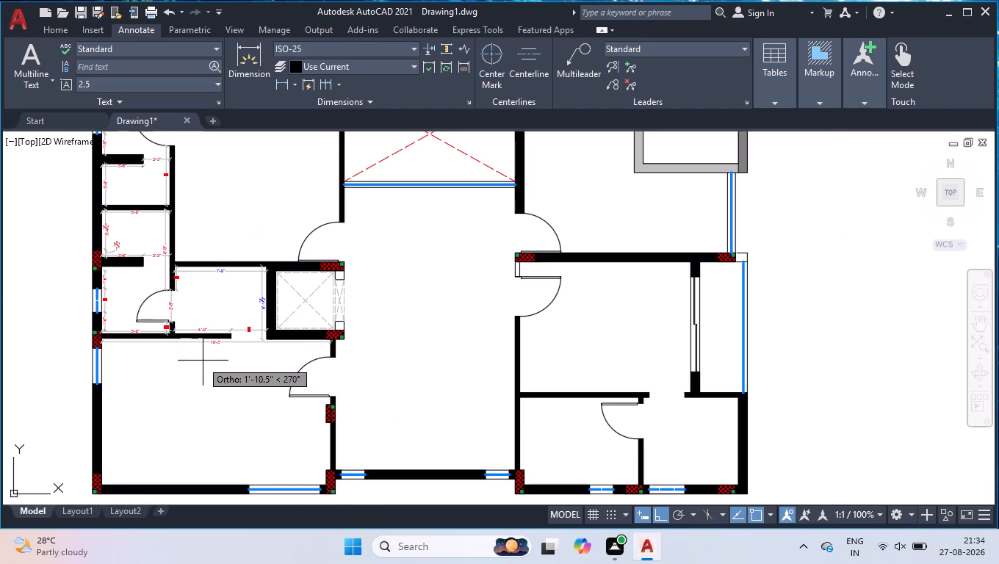
pyautogui.click(178, 483)
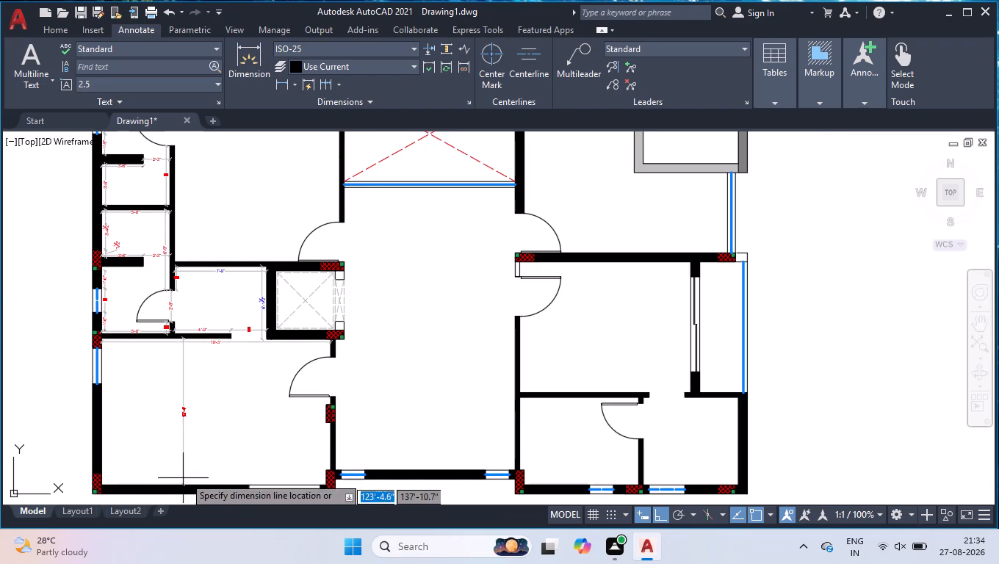
pyautogui.click(193, 452)
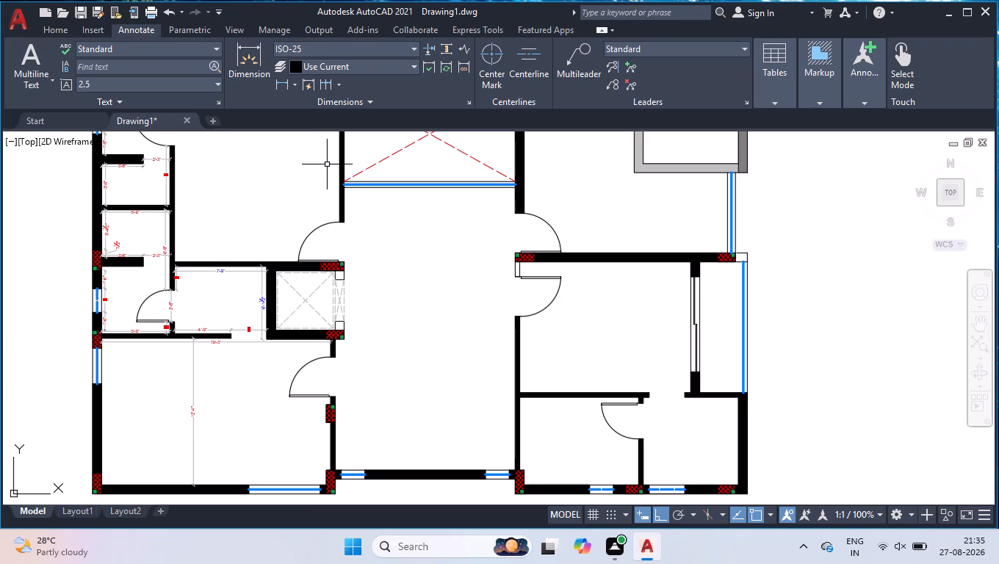
# Set the text colour of the large room's overall width and height dimensions to Blue.
pyautogui.scroll(1, 184, 418)
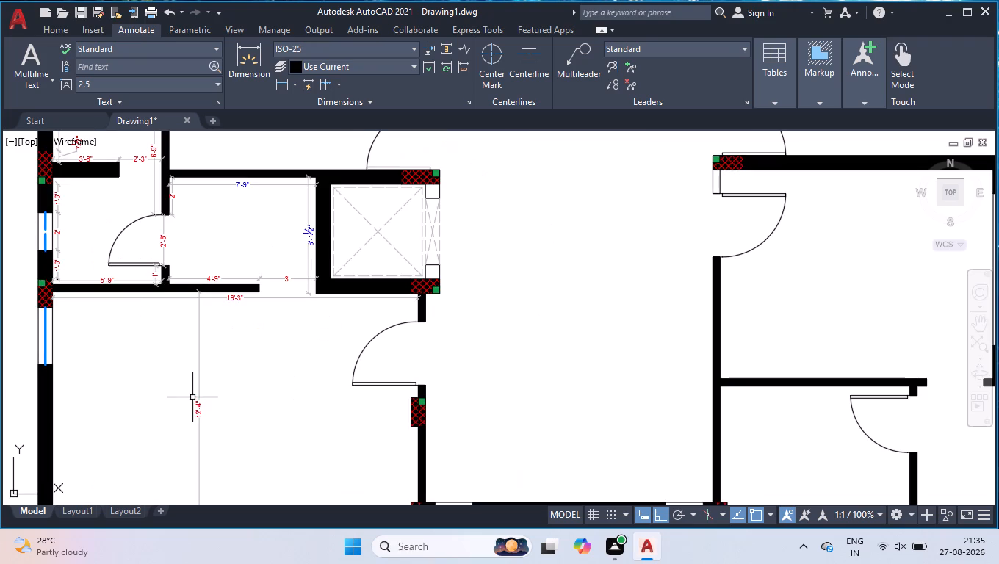
pyautogui.scroll(2, 224, 305)
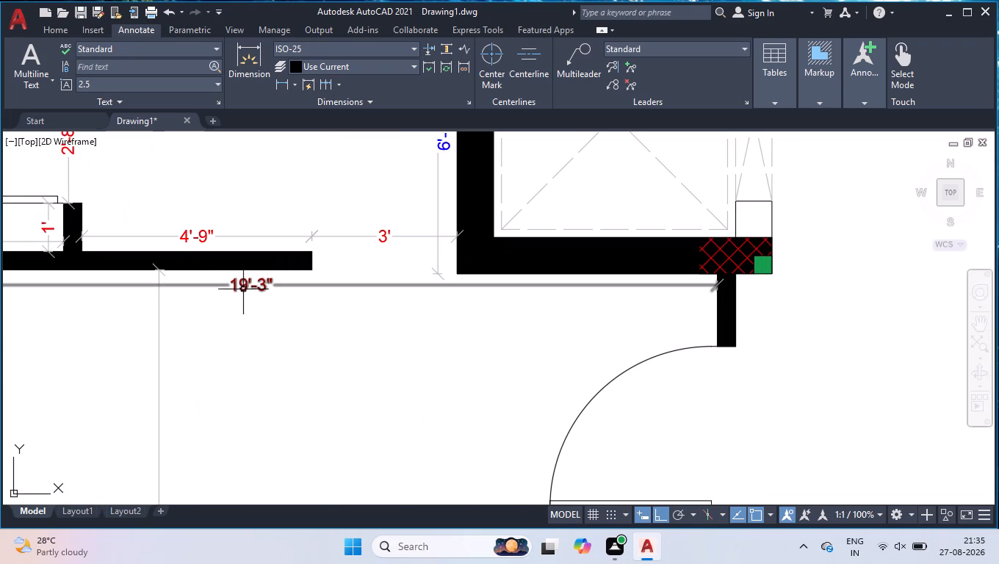
pyautogui.click(245, 287)
pyautogui.scroll(-2, 241, 315)
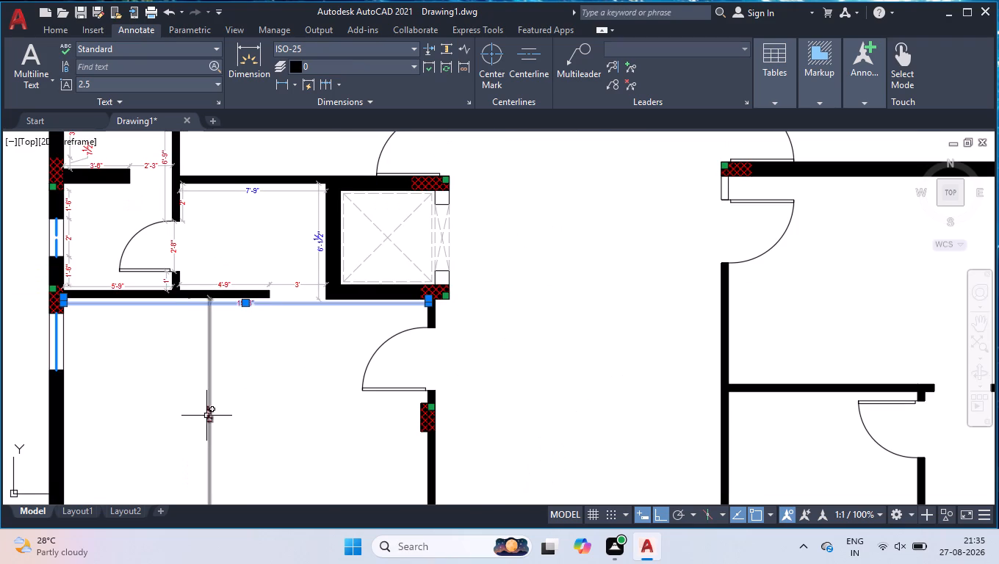
pyautogui.click(207, 416)
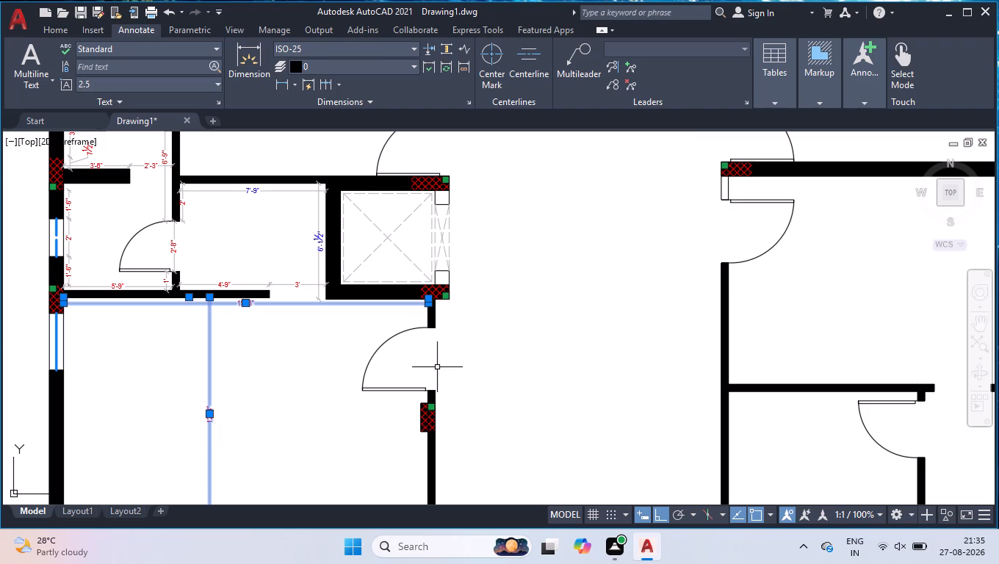
pyautogui.hotkey('ctrl', '1')
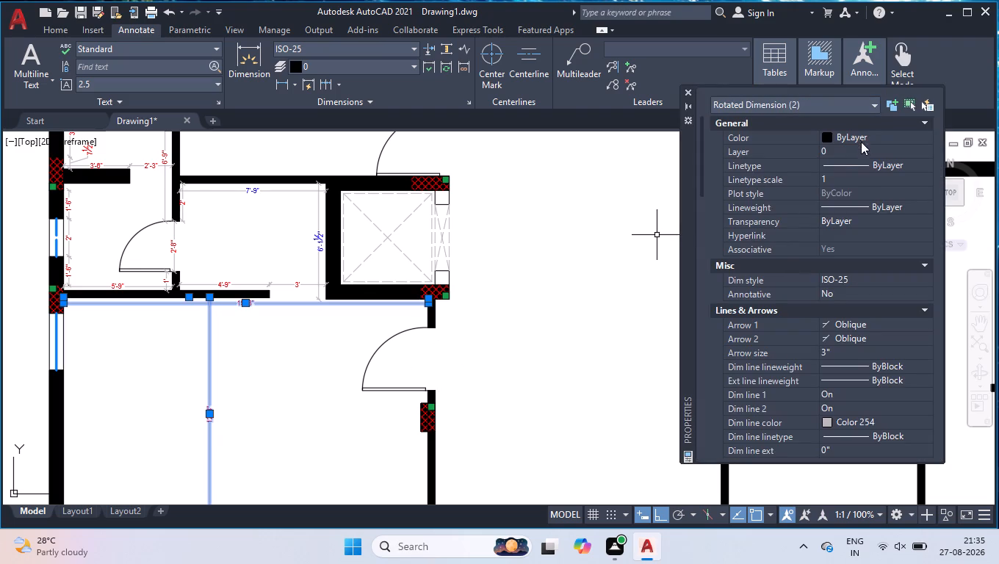
pyautogui.scroll(-2, 857, 167)
pyautogui.scroll(-3, 887, 351)
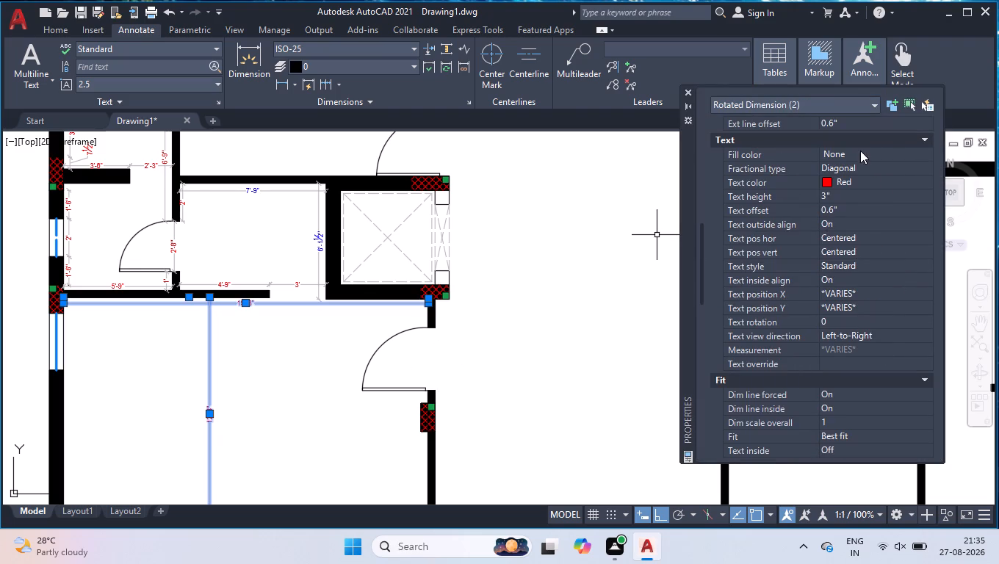
pyautogui.doubleClick(852, 181)
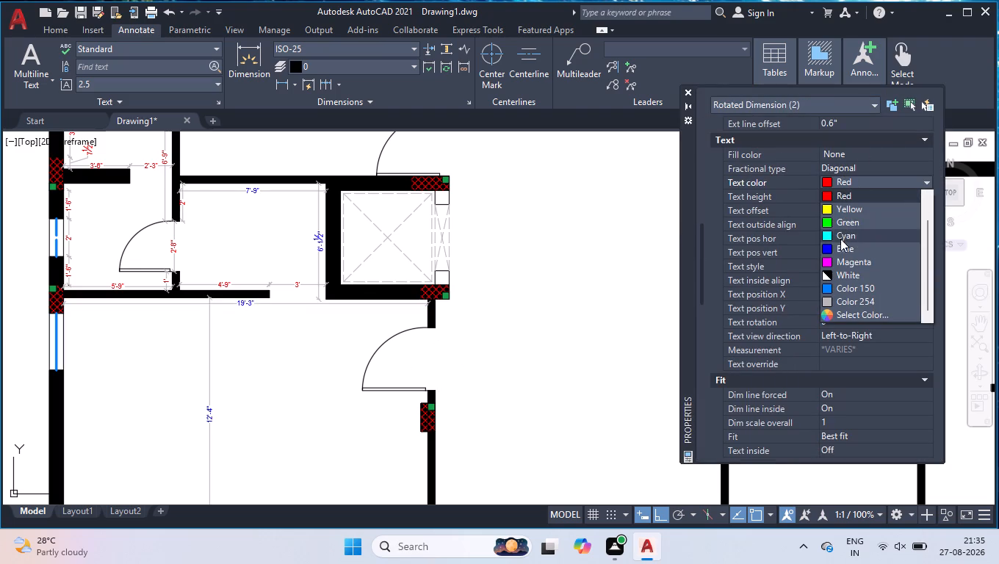
pyautogui.click(837, 245)
pyautogui.click(685, 93)
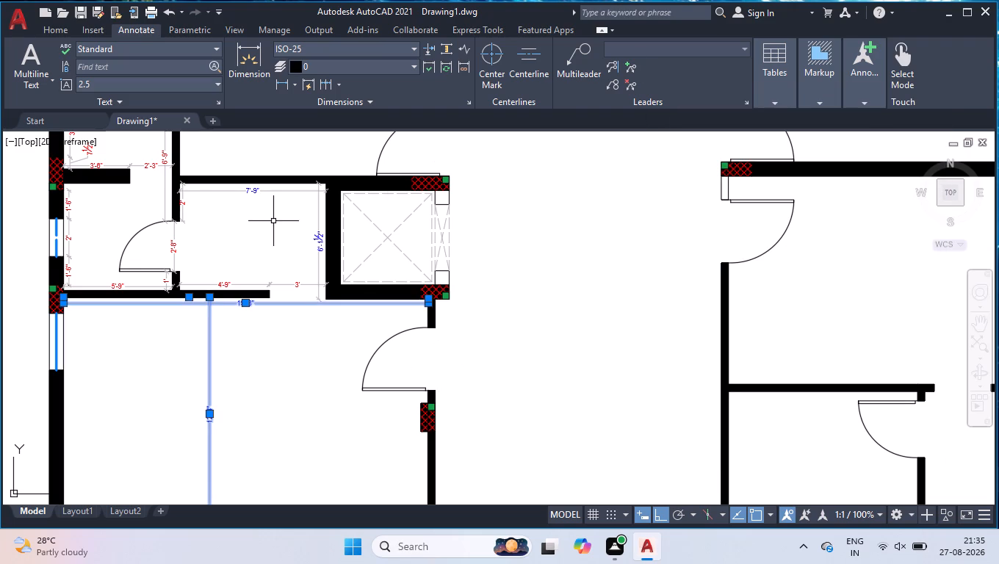
pyautogui.keyDown('shift'); pyautogui.click(294, 268); pyautogui.keyUp('shift')
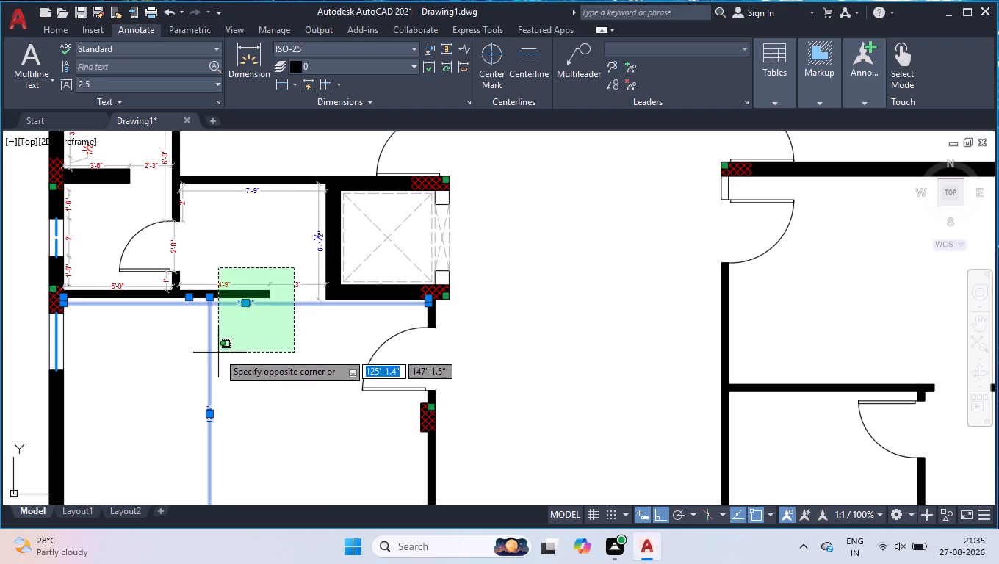
pyautogui.keyDown('shift'); pyautogui.click(180, 399); pyautogui.keyUp('shift')
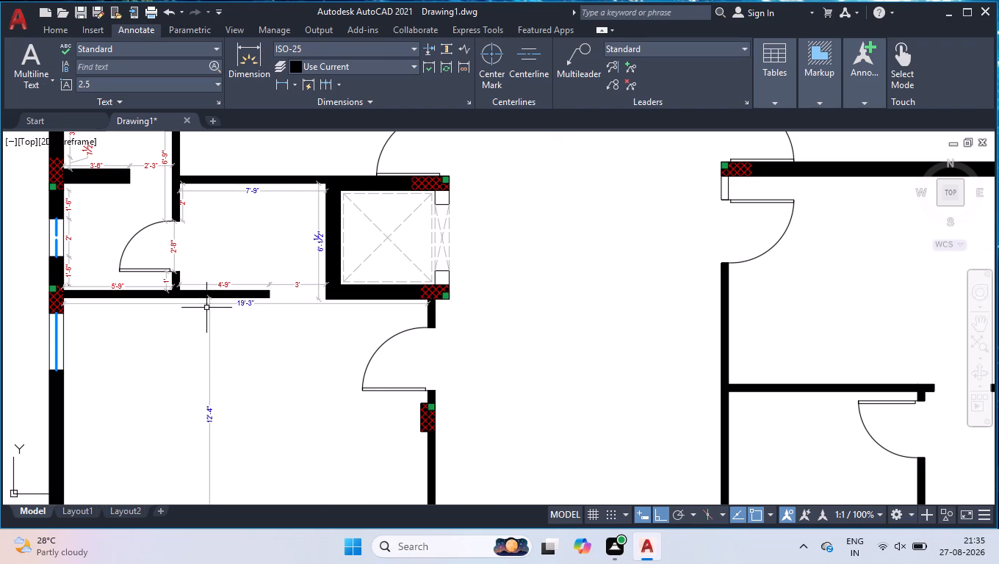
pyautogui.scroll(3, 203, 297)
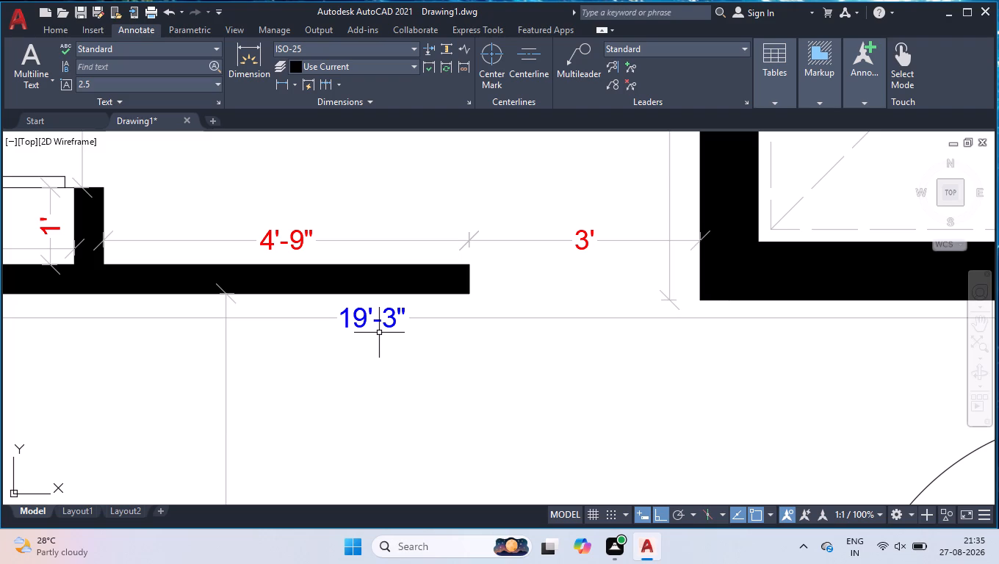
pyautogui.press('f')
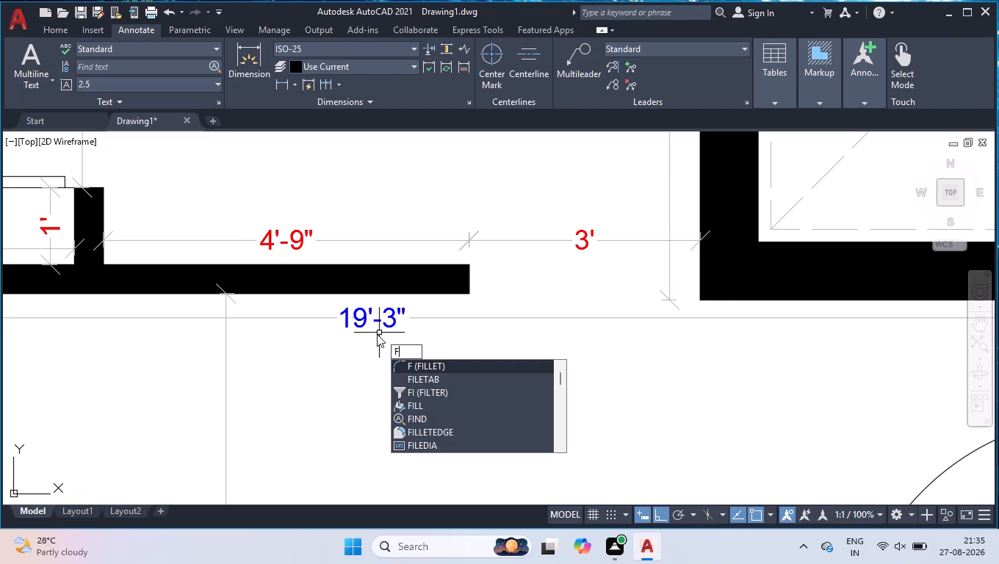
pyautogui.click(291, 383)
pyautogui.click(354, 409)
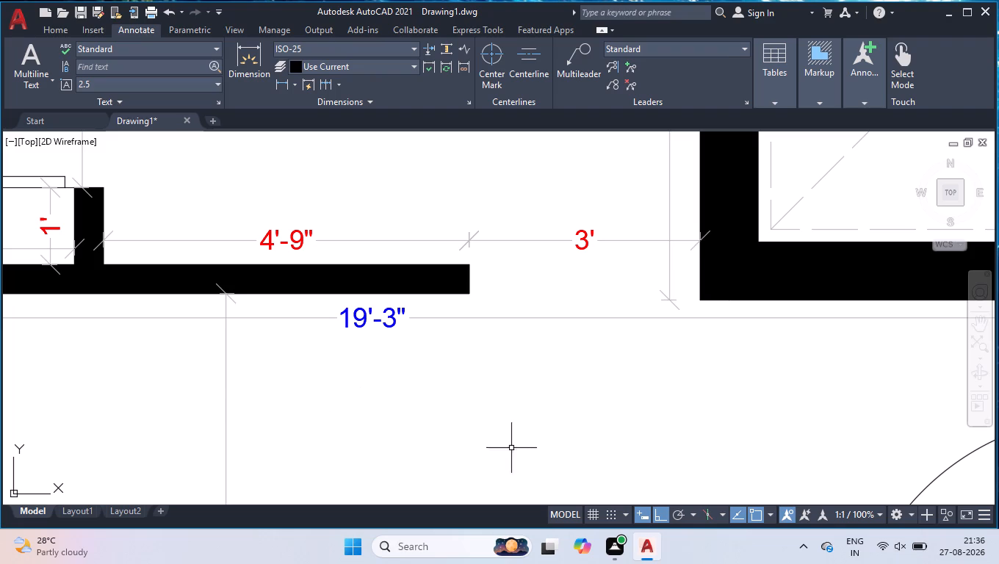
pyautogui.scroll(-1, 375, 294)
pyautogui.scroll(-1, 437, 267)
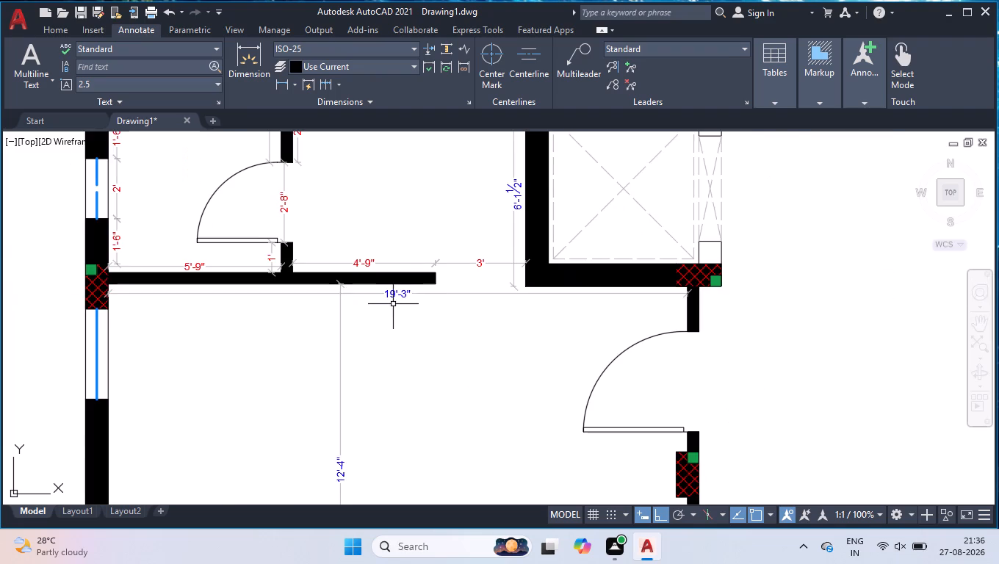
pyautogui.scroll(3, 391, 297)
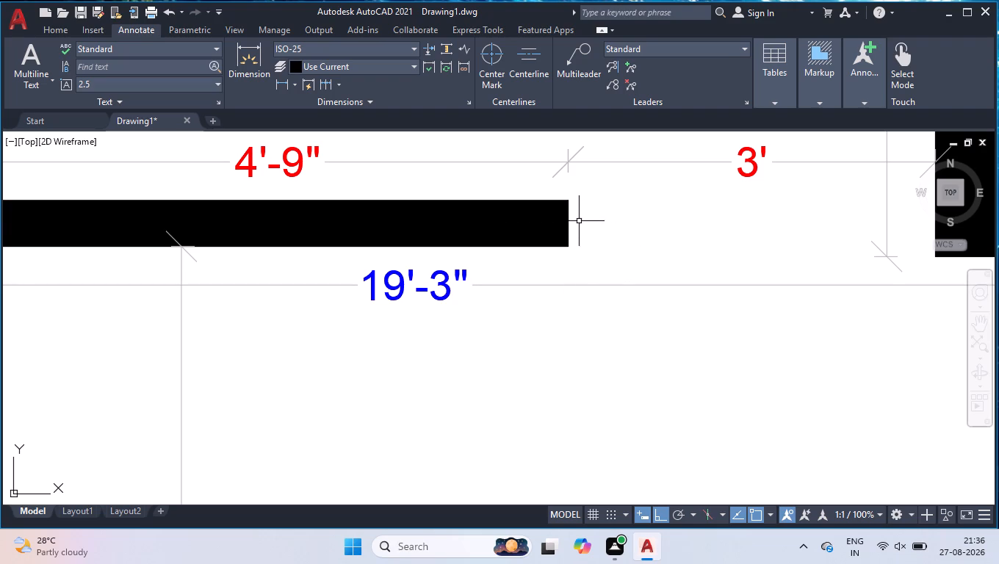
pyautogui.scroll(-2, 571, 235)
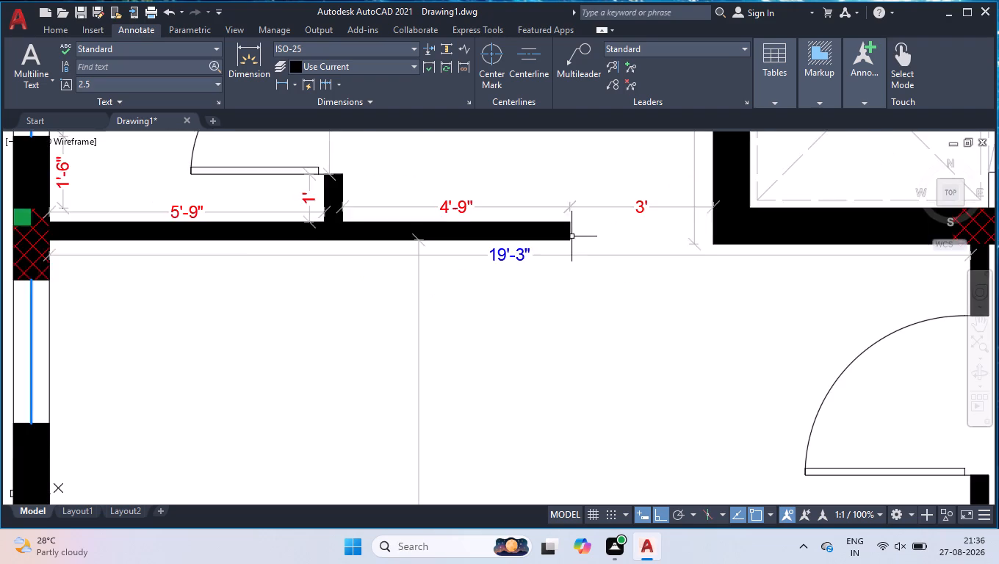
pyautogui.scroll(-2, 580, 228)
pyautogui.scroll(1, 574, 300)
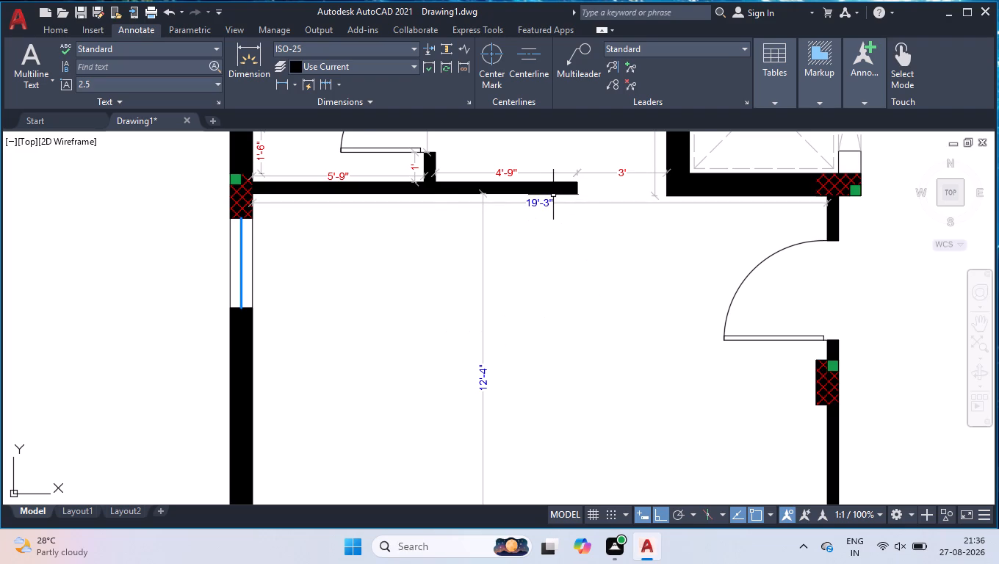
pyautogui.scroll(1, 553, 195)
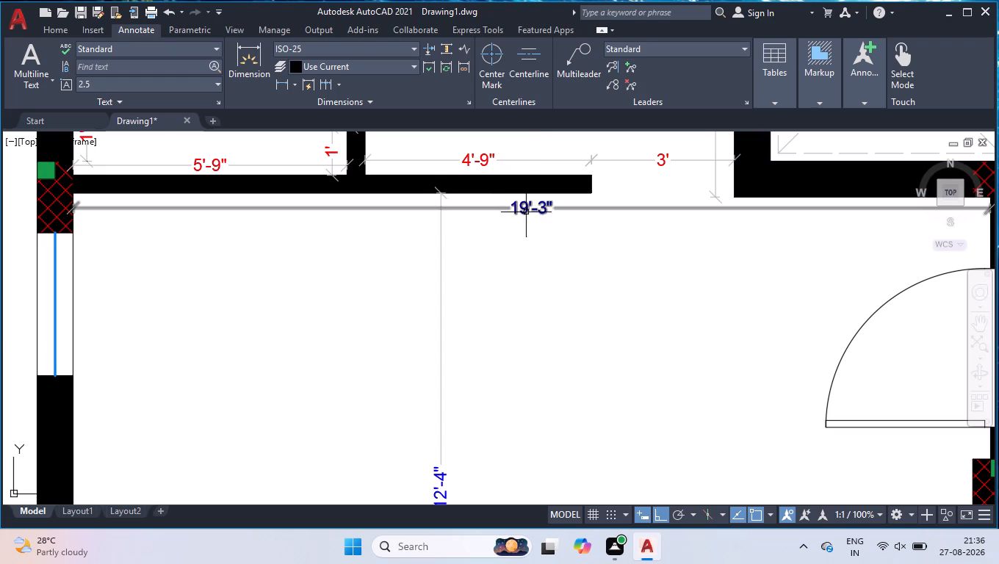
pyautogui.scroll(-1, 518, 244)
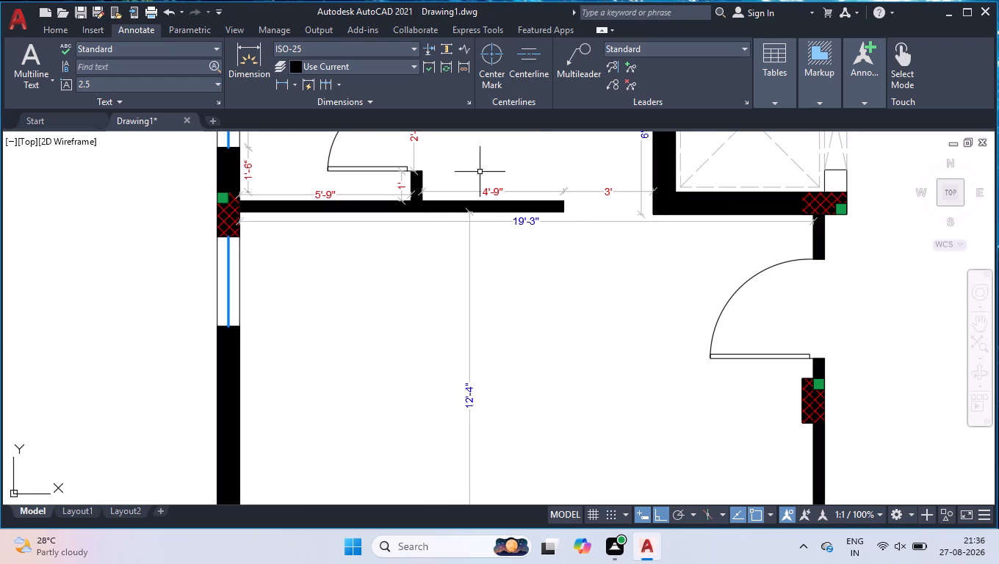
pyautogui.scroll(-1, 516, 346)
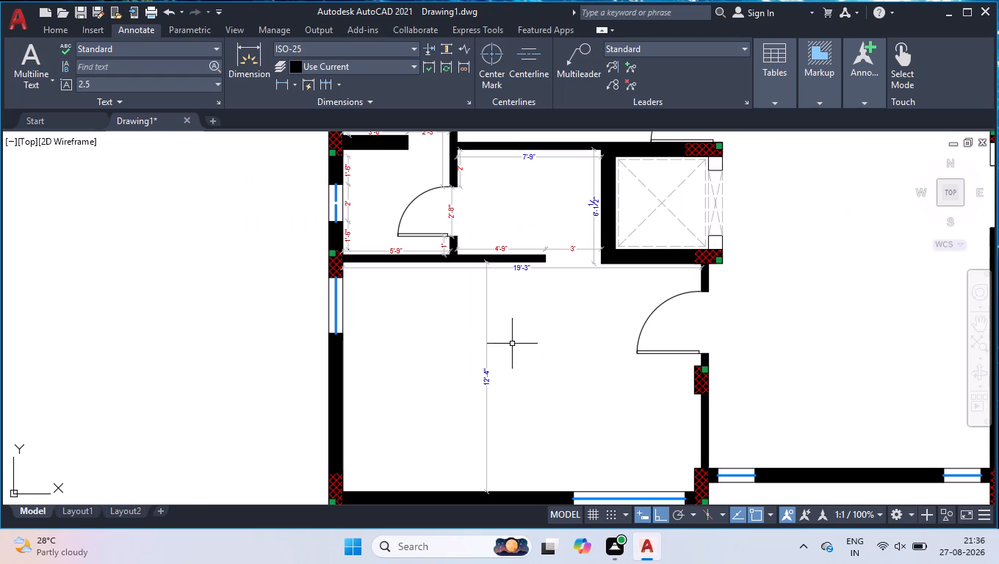
# Add a vertical linear dimension to the window opening in the large room's outer side wall, placed just inside the room.
pyautogui.scroll(1, 390, 277)
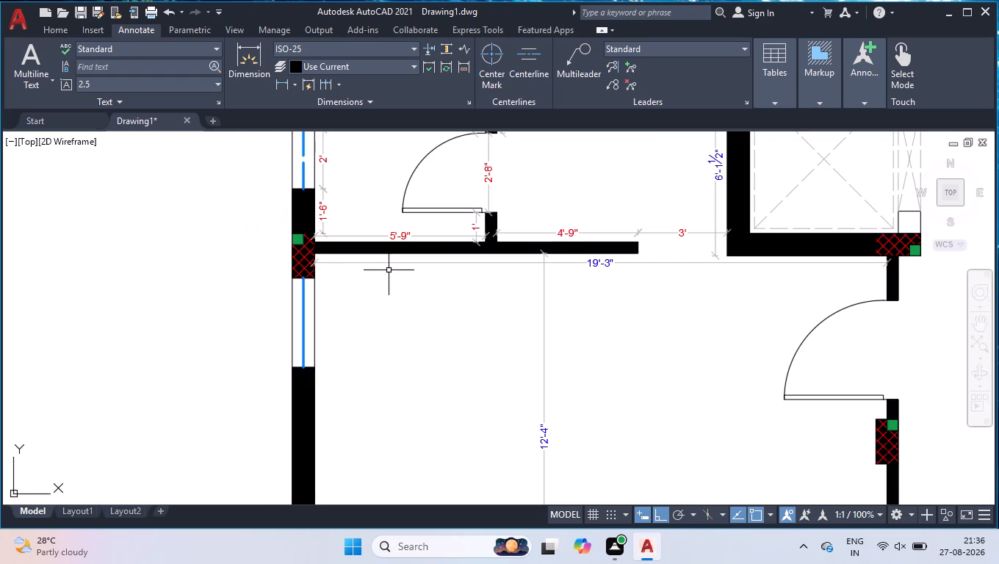
pyautogui.scroll(2, 389, 270)
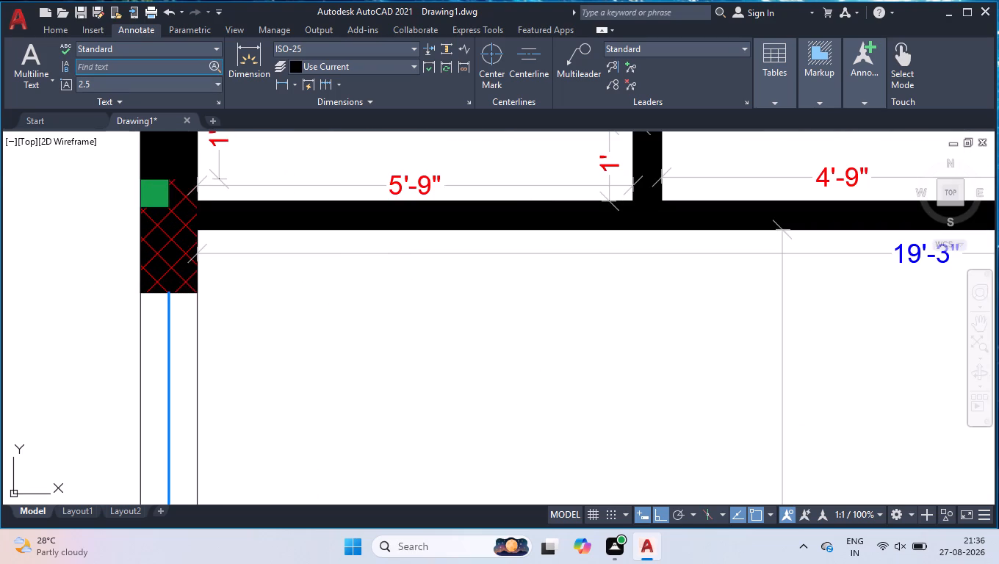
pyautogui.click(275, 87)
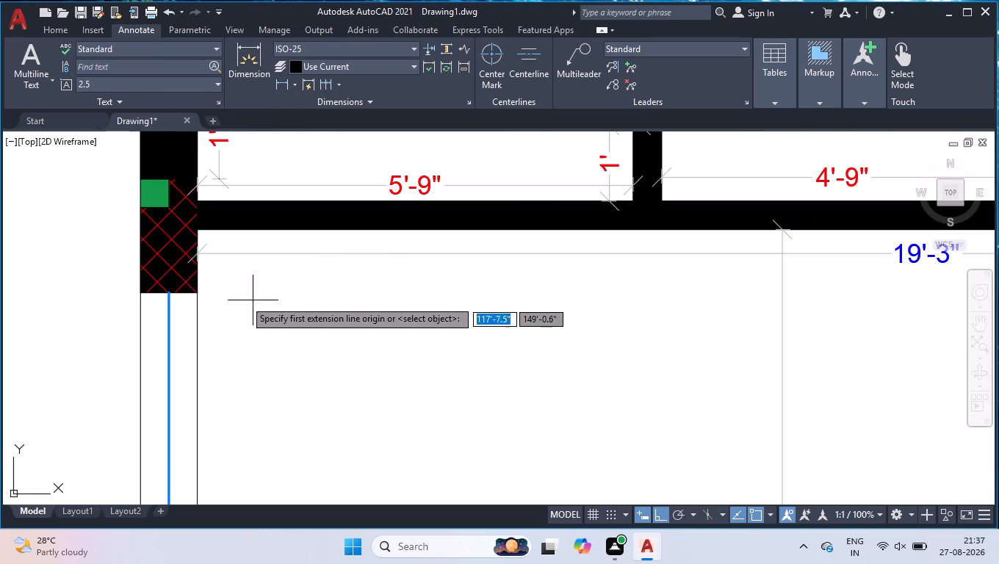
pyautogui.click(201, 295)
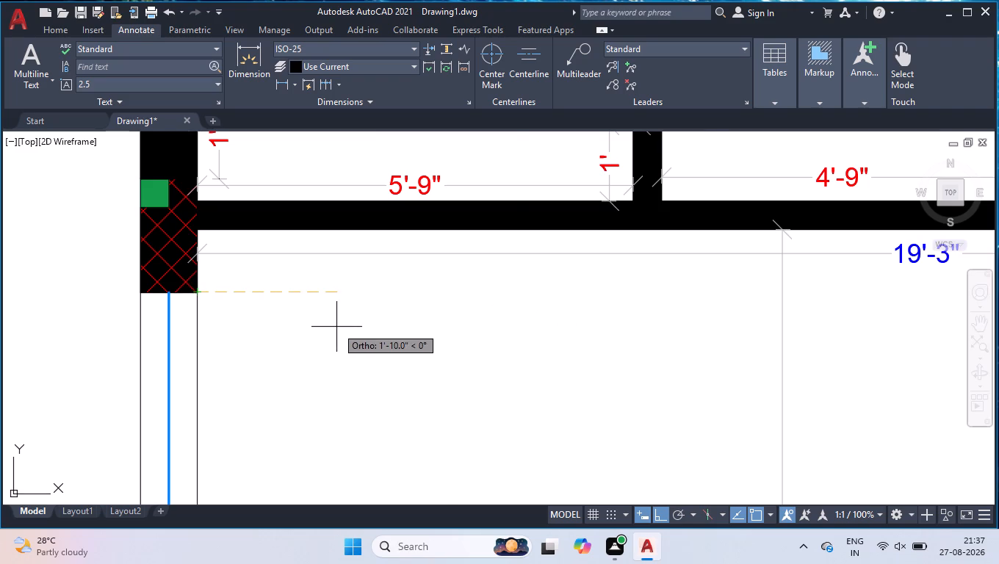
pyautogui.scroll(-3, 336, 327)
pyautogui.scroll(2, 301, 369)
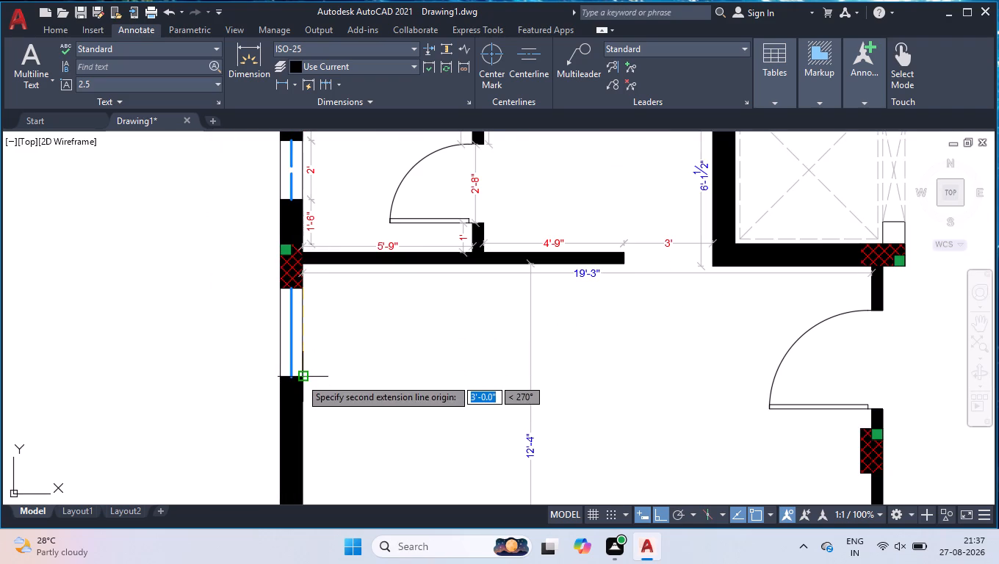
pyautogui.click(300, 378)
pyautogui.click(314, 376)
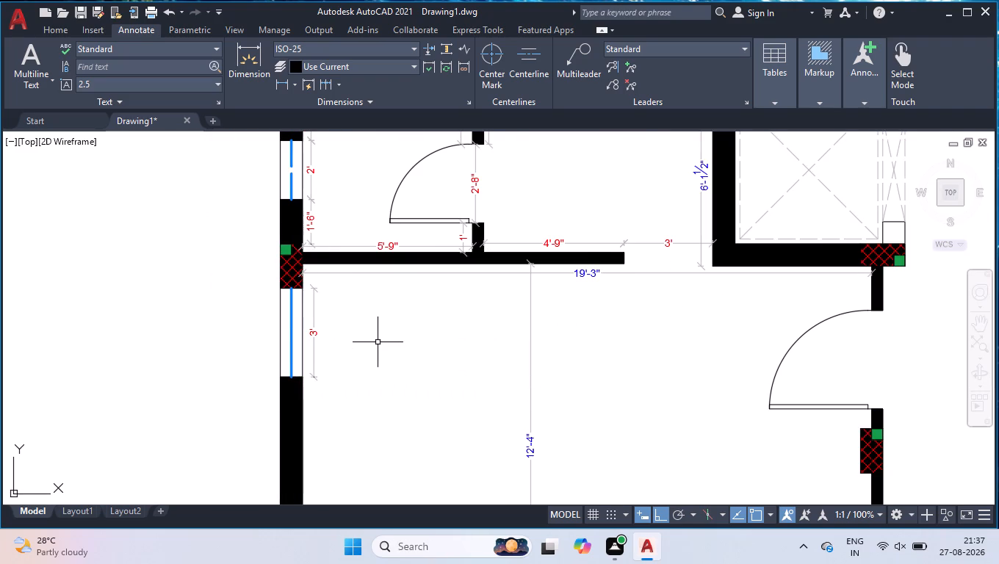
# Continue the window dimension down the outer wall to the top of the corner column and on to the room's bottom inner corner.
pyautogui.scroll(-2, 378, 342)
pyautogui.scroll(1, 353, 440)
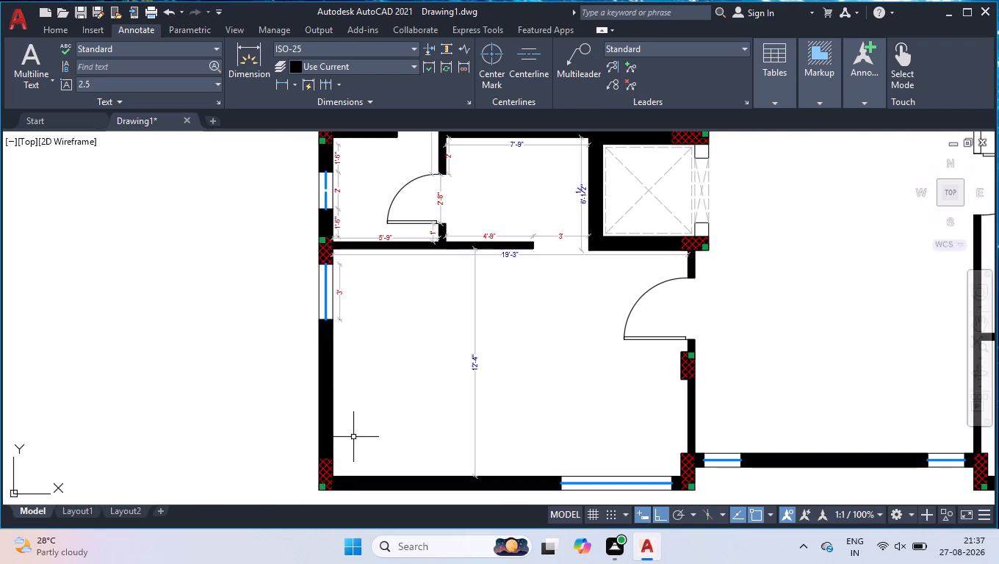
pyautogui.click(321, 84)
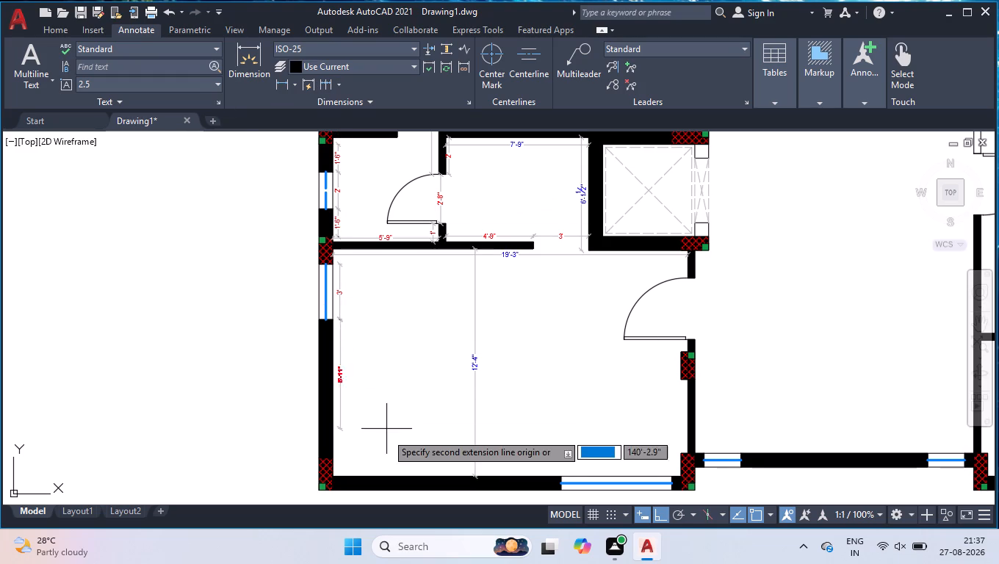
pyautogui.click(334, 458)
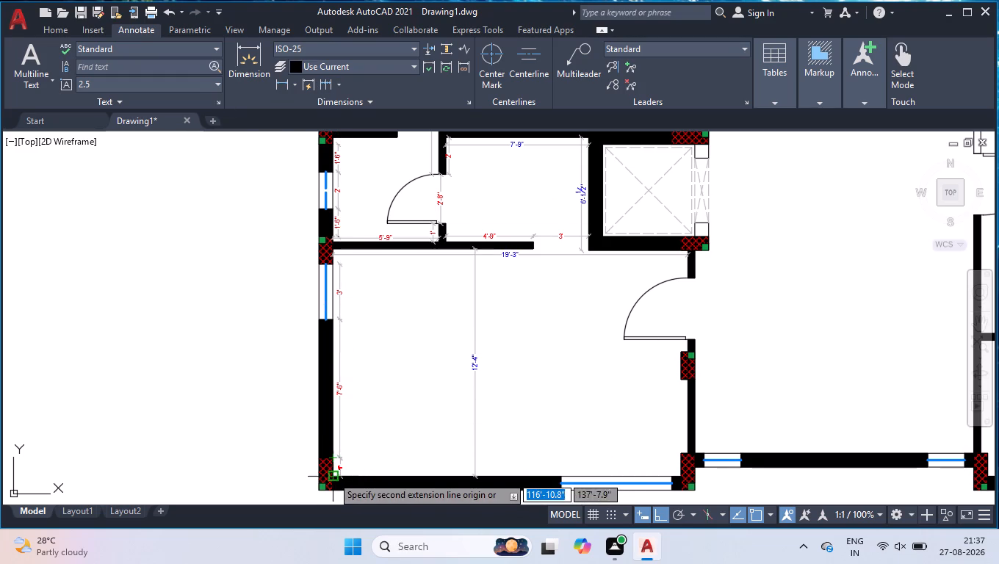
pyautogui.scroll(3, 332, 476)
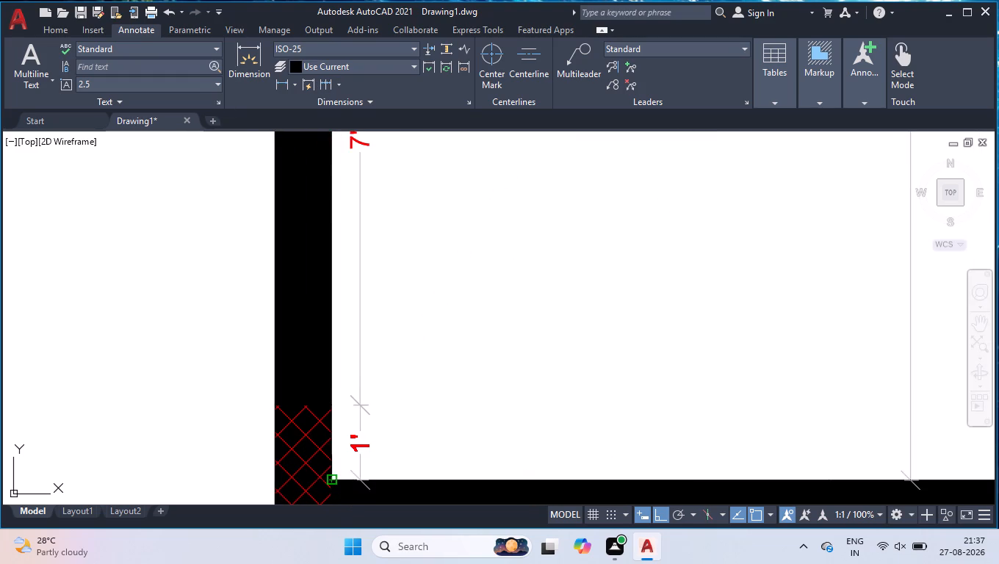
pyautogui.click(331, 478)
pyautogui.press('Return')
pyautogui.press('Return')
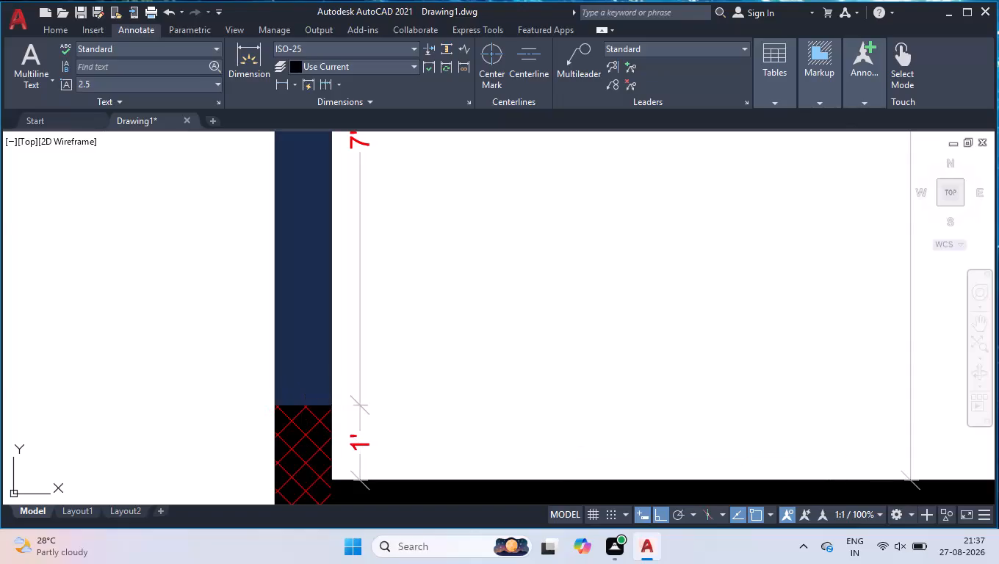
# Add a horizontal linear dimension along the large room's bottom wall, from the inner corner at the outer wall to the window's near edge.
pyautogui.scroll(-2, 360, 317)
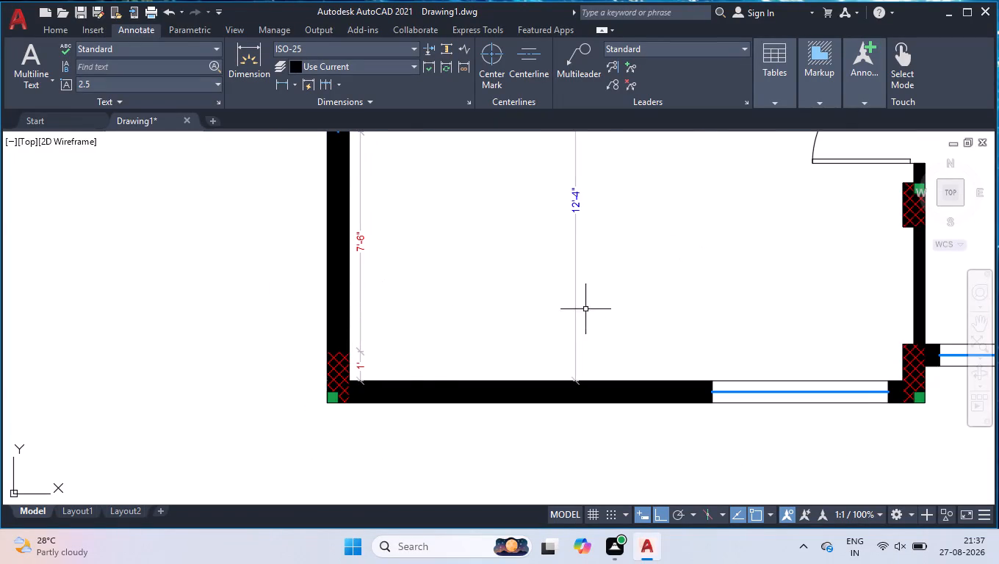
pyautogui.scroll(-1, 555, 314)
pyautogui.scroll(2, 815, 225)
pyautogui.scroll(-1, 790, 234)
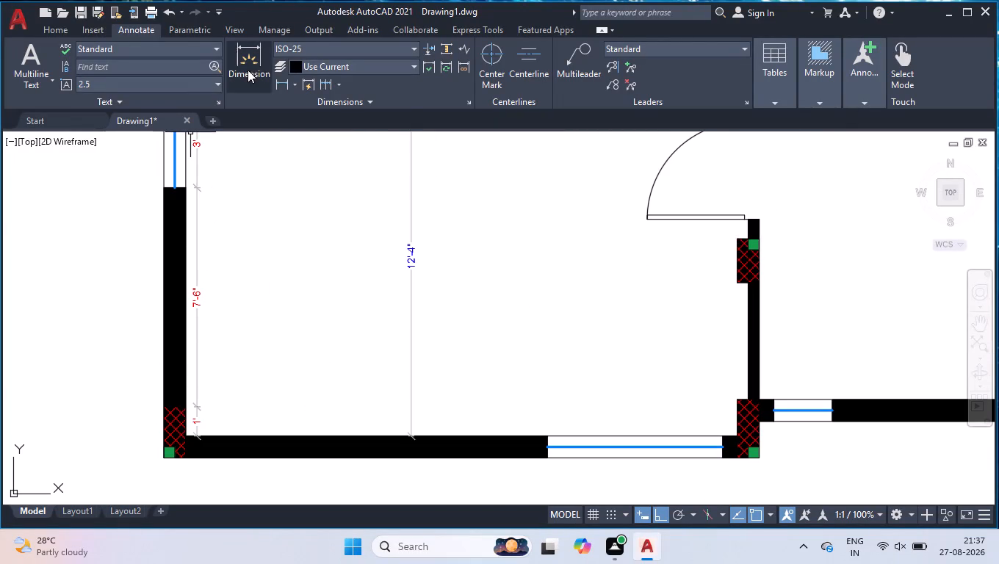
pyautogui.click(286, 85)
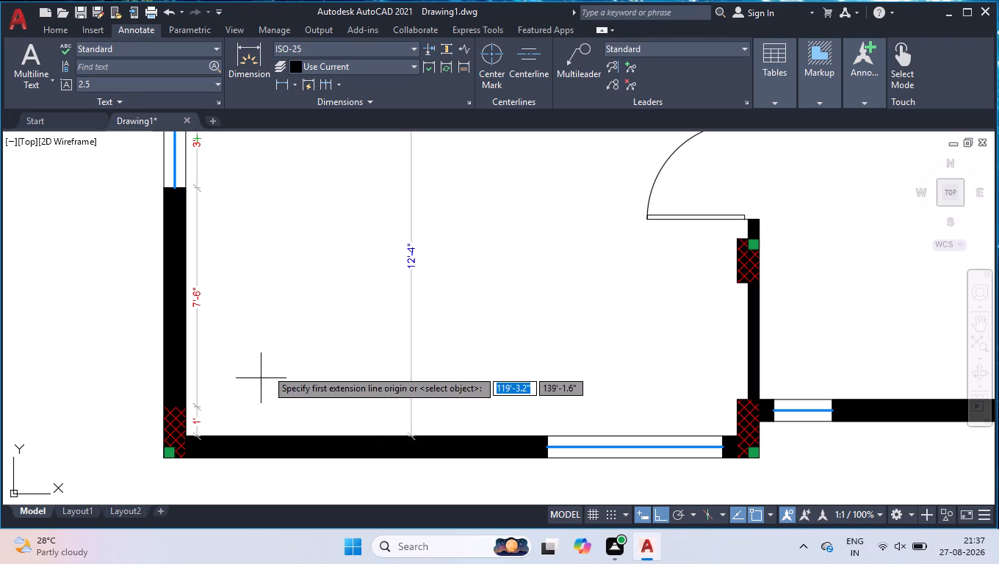
pyautogui.click(189, 438)
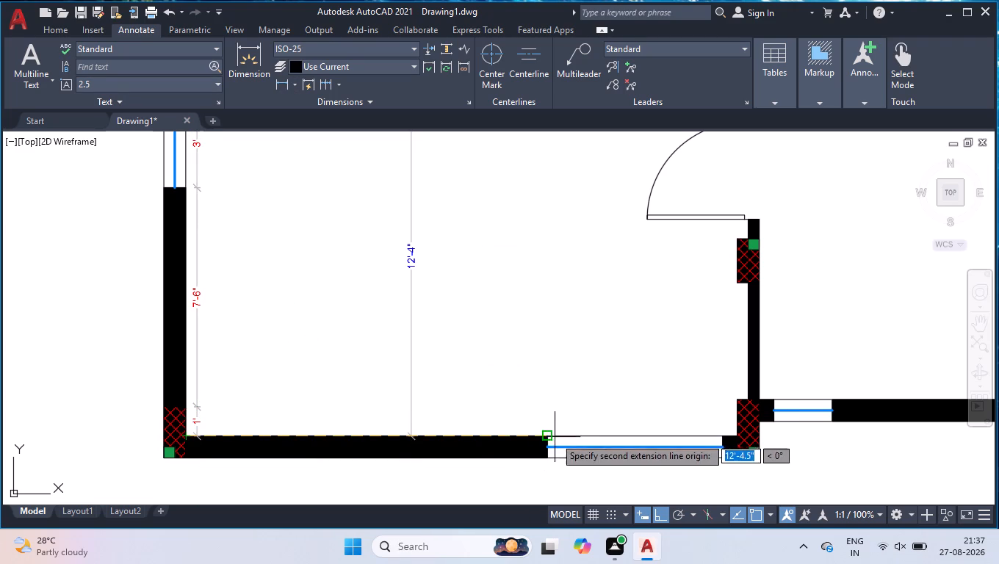
pyautogui.click(547, 432)
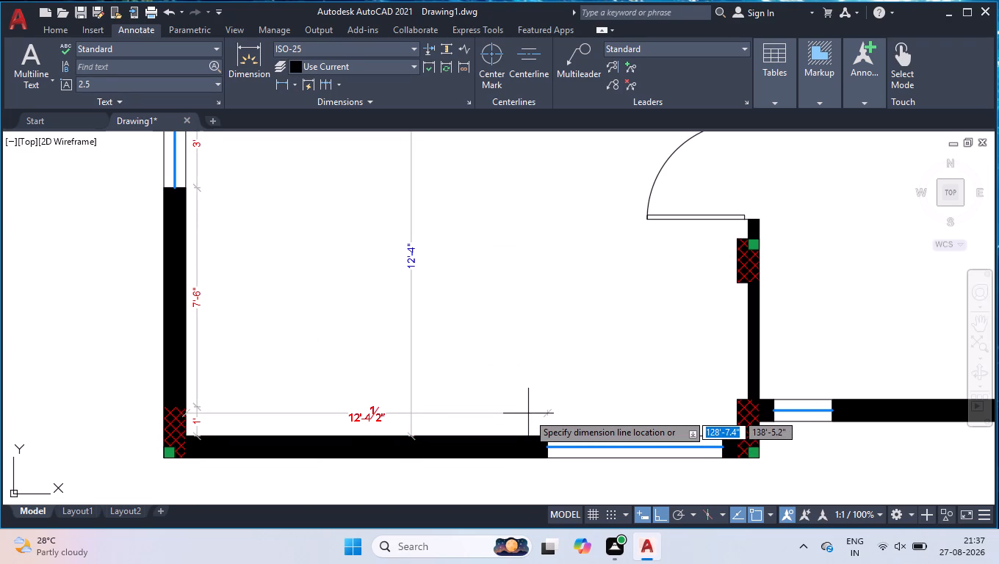
pyautogui.click(528, 413)
# Continue the bottom wall dimension across the window and on to the face of the opposite corner column.
pyautogui.click(326, 90)
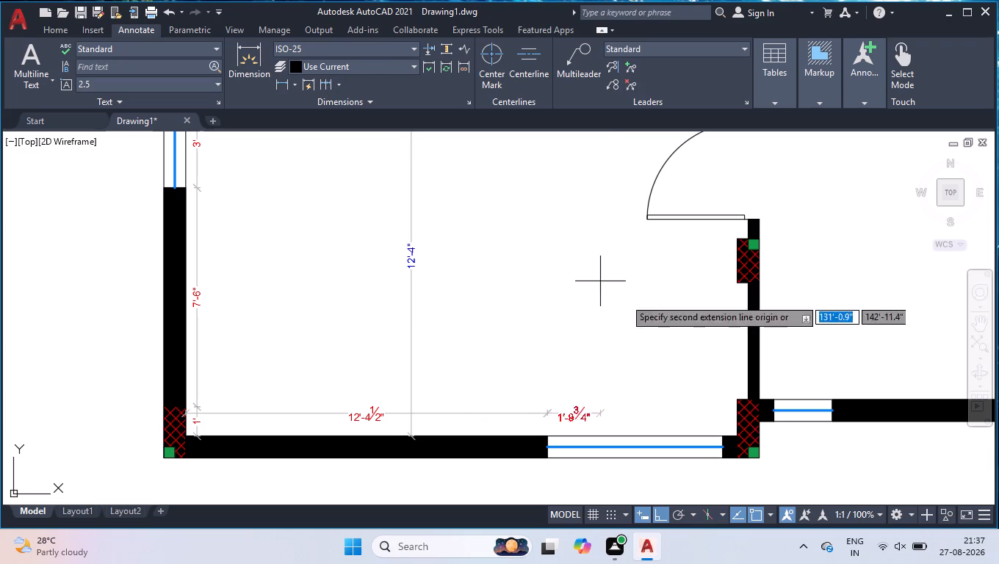
pyautogui.click(722, 433)
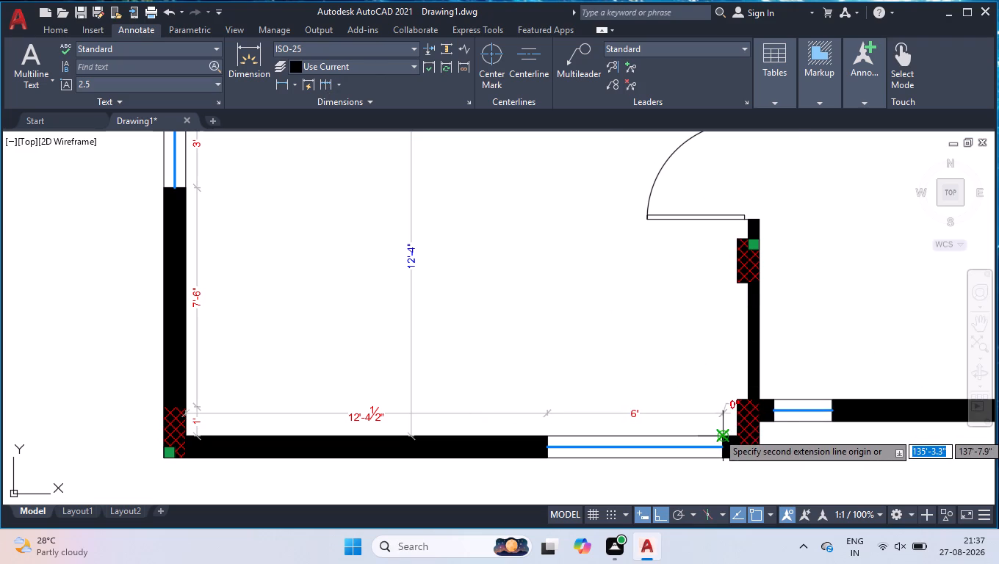
pyautogui.scroll(2, 735, 434)
pyautogui.click(737, 441)
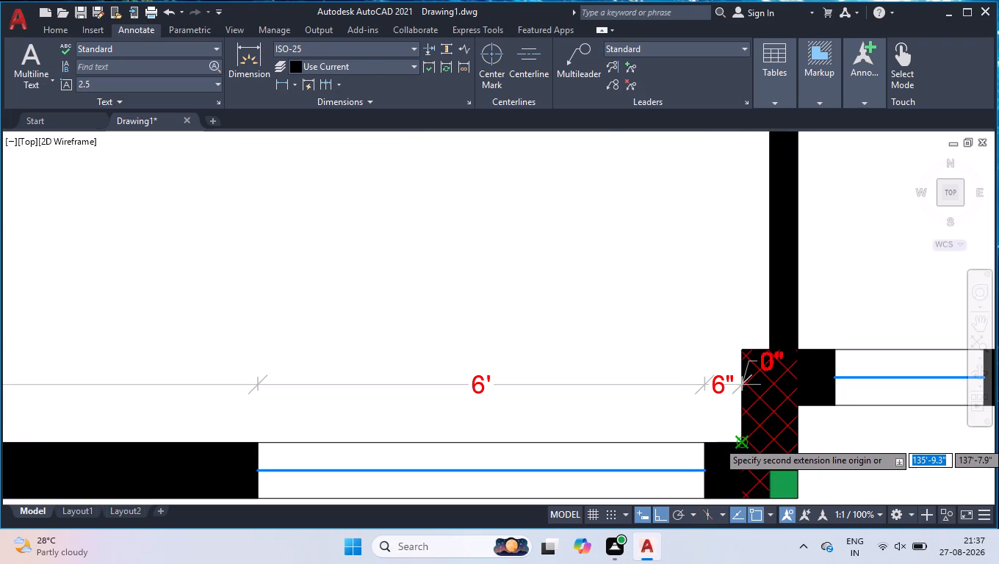
pyautogui.press('Return')
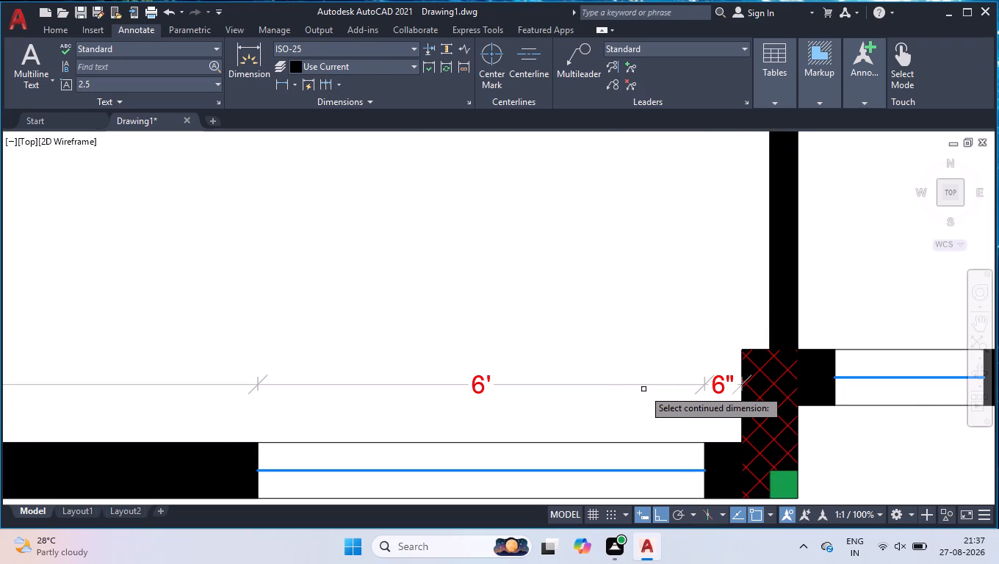
pyautogui.press('Return')
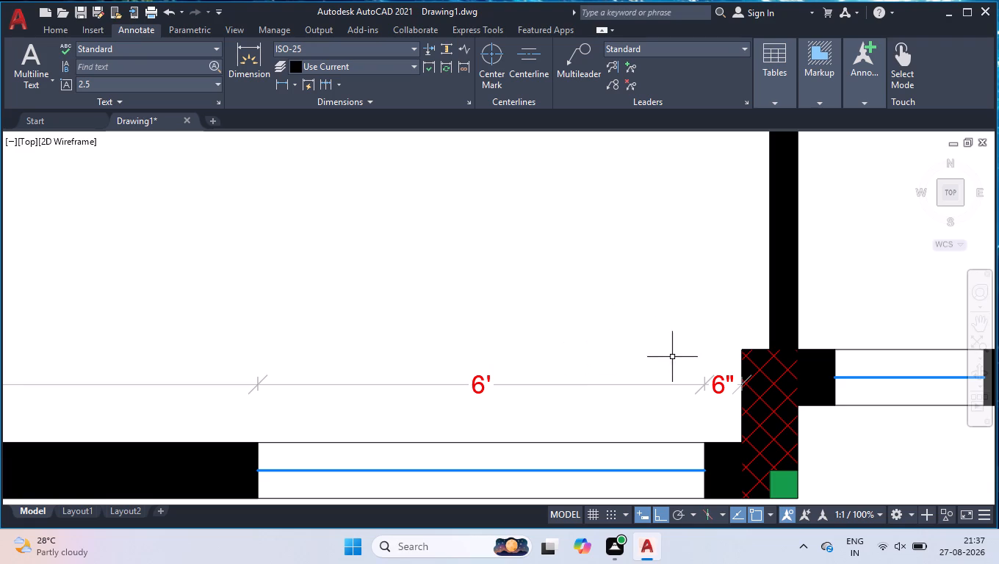
# Add a vertical linear dimension to the short wall piece between the large room's upper wall and the door opening.
pyautogui.scroll(-3, 574, 270)
pyautogui.scroll(-1, 544, 350)
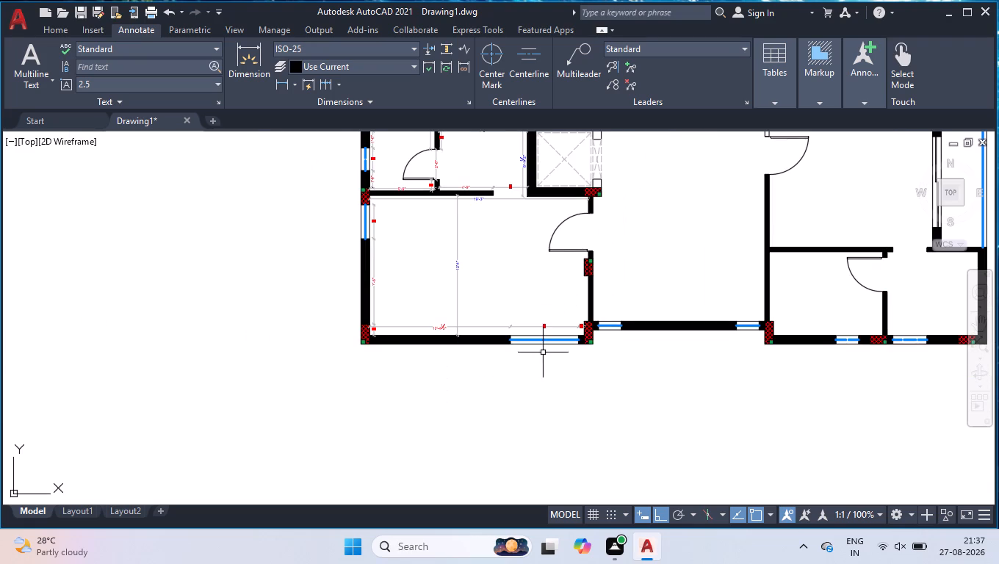
pyautogui.scroll(2, 534, 203)
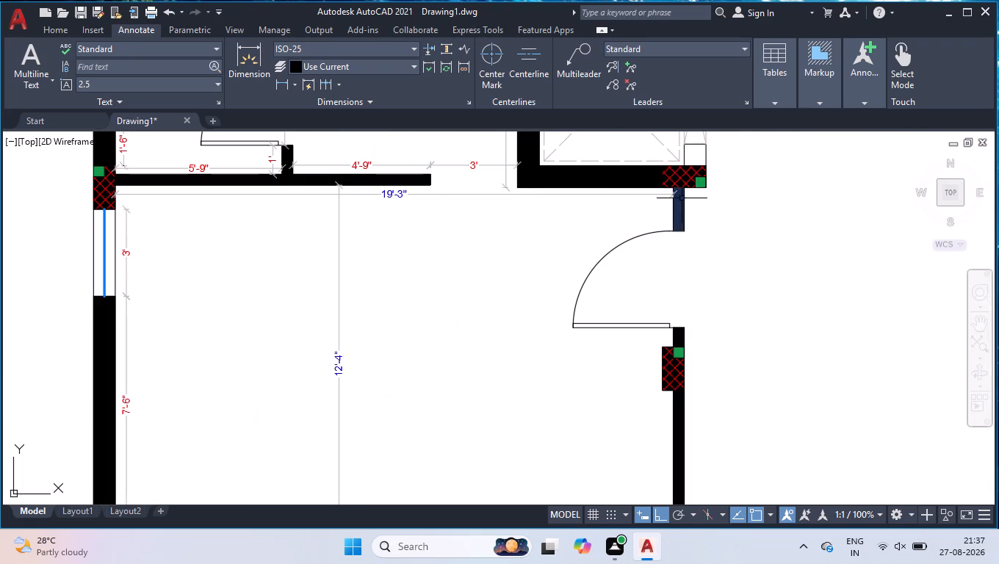
pyautogui.scroll(3, 682, 197)
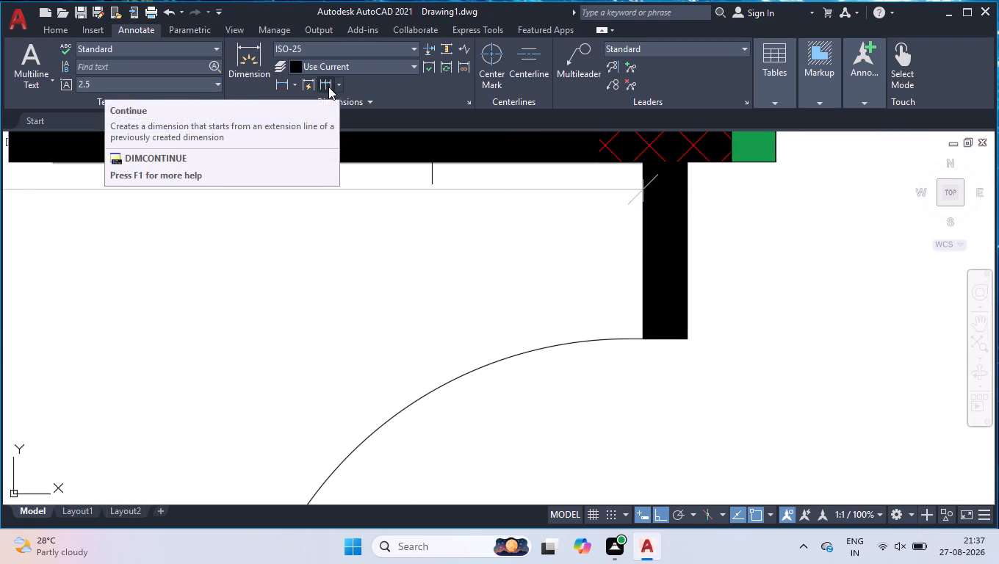
pyautogui.click(286, 81)
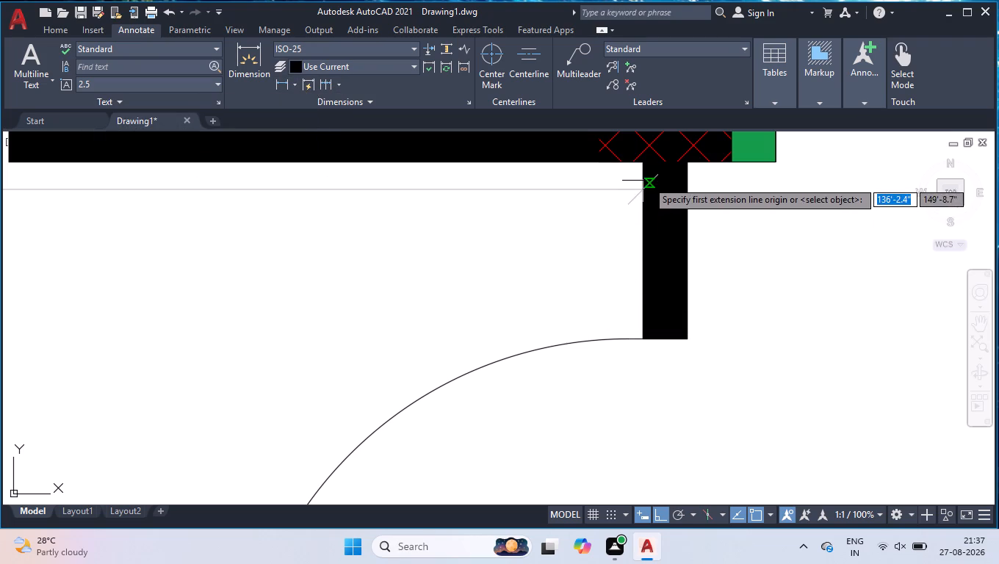
pyautogui.click(643, 165)
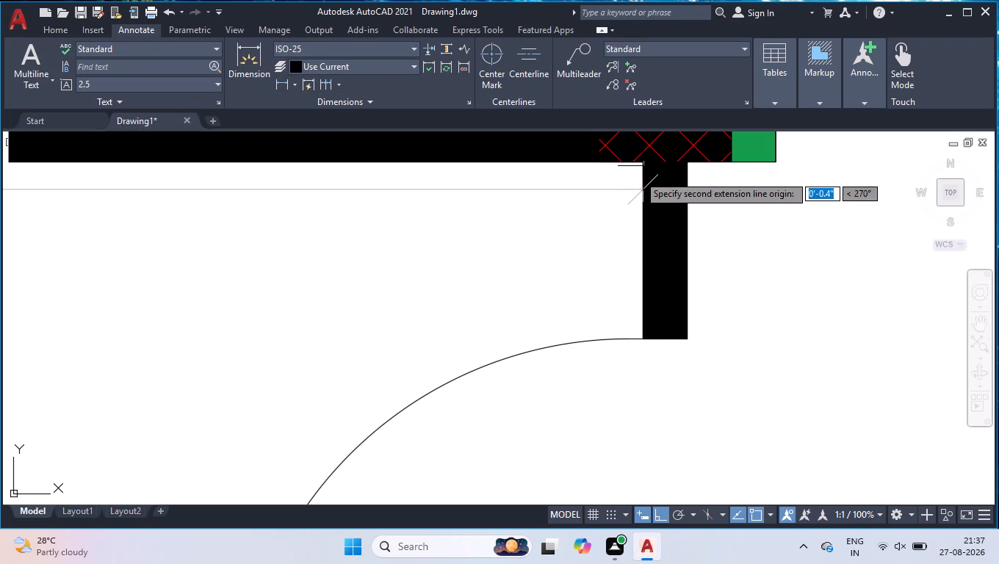
pyautogui.click(643, 338)
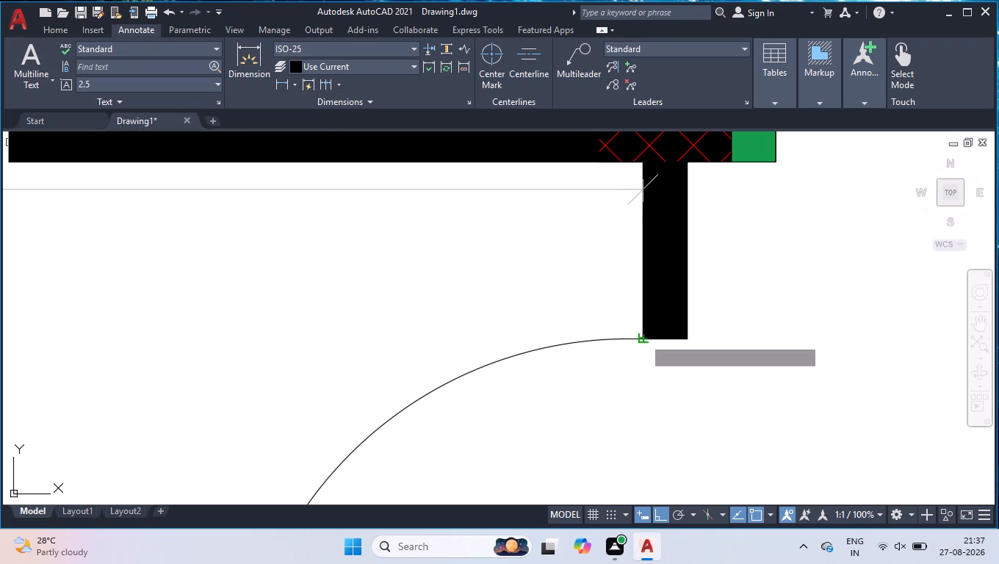
pyautogui.click(603, 308)
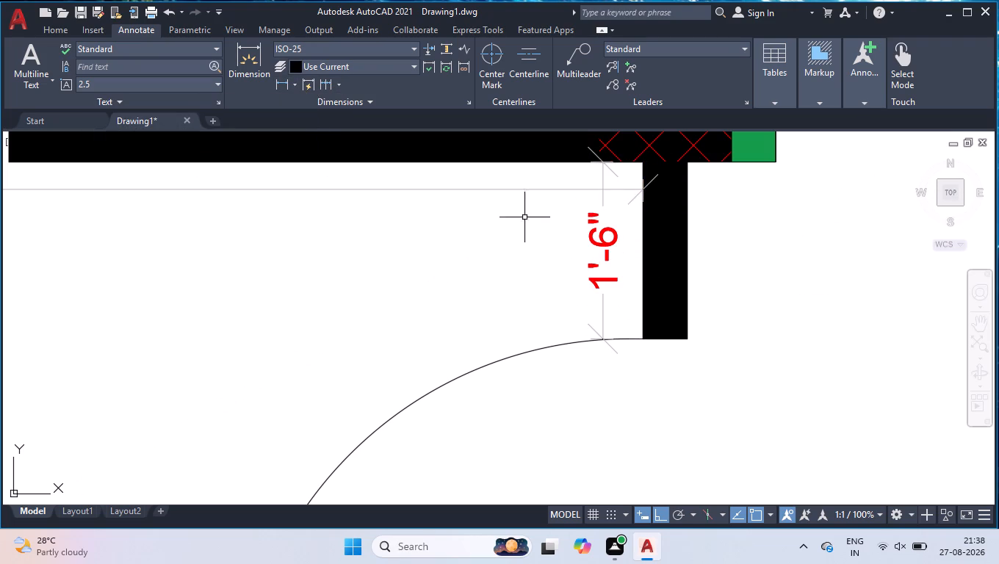
# Add a vertical linear dimension across the door opening, from the short upper wall piece to the wall below the door, placed within the opening.
pyautogui.scroll(-2, 549, 225)
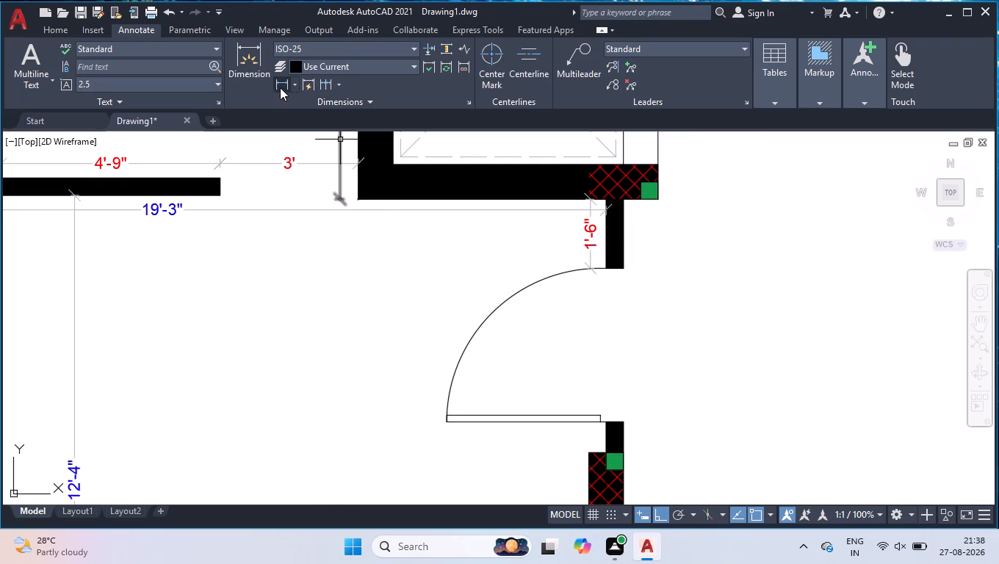
pyautogui.click(280, 87)
pyautogui.click(624, 268)
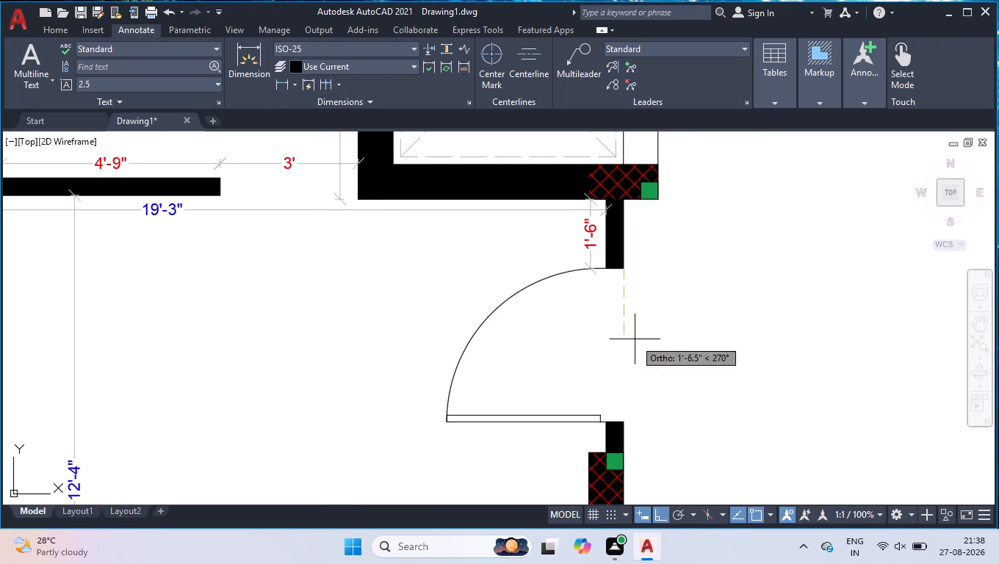
pyautogui.click(627, 419)
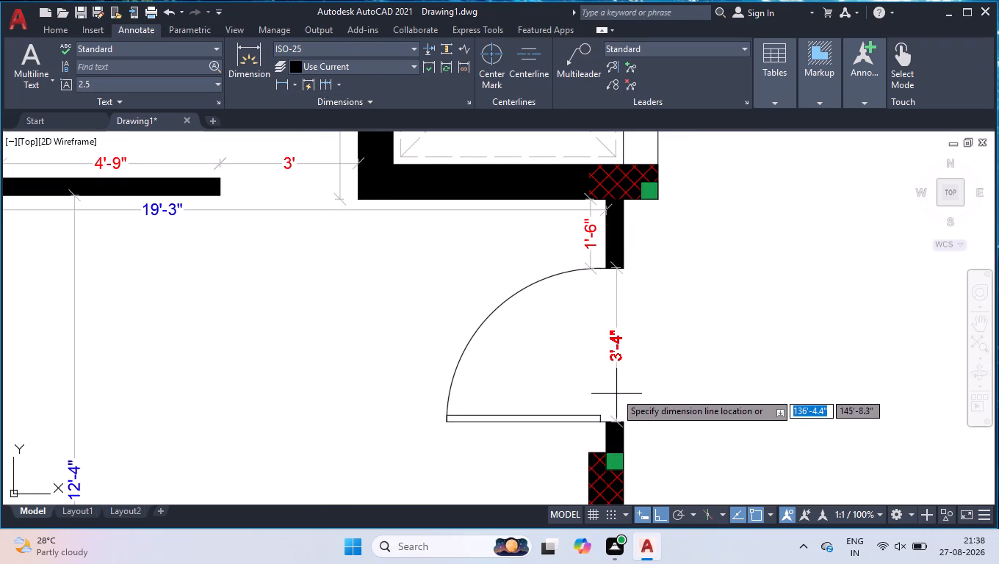
pyautogui.click(615, 389)
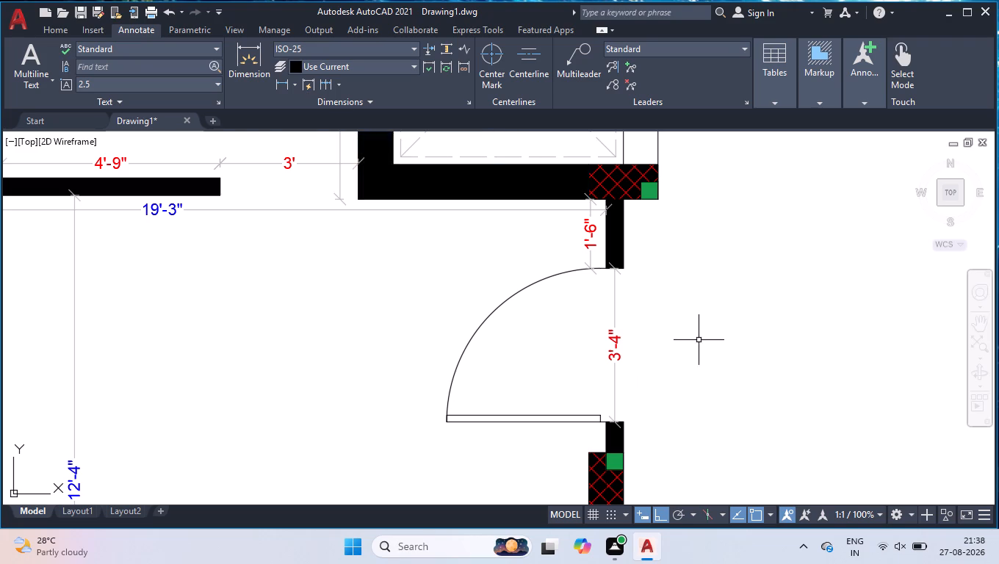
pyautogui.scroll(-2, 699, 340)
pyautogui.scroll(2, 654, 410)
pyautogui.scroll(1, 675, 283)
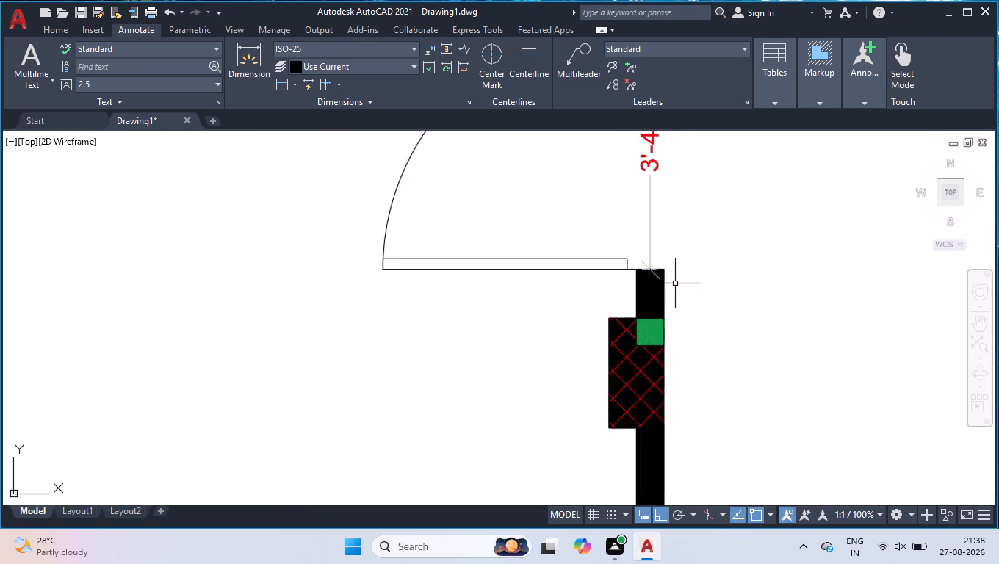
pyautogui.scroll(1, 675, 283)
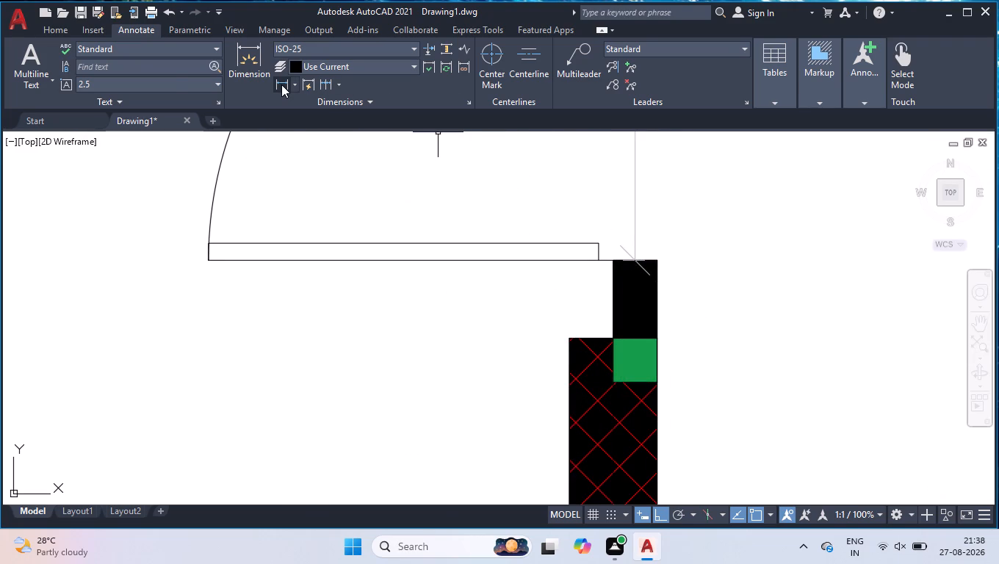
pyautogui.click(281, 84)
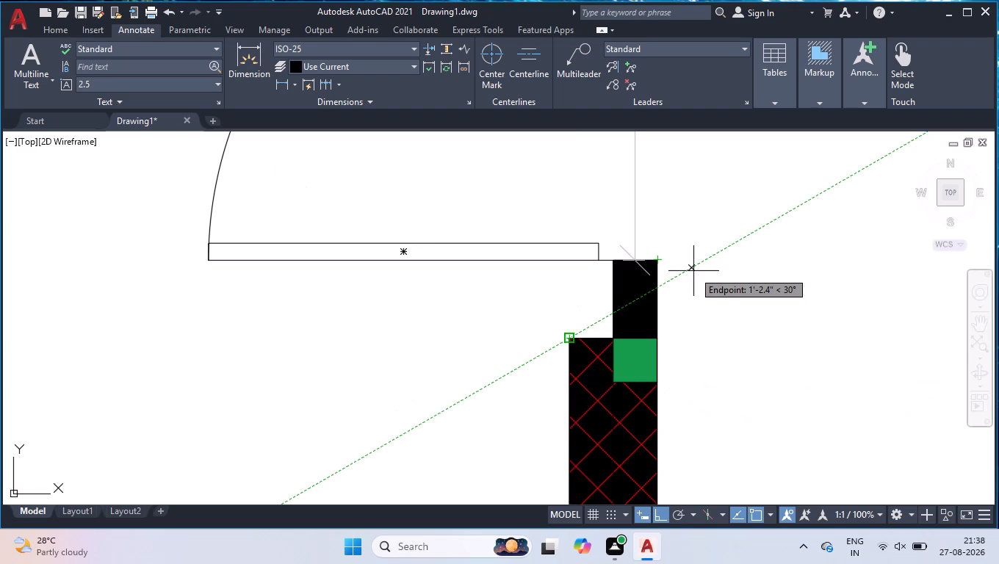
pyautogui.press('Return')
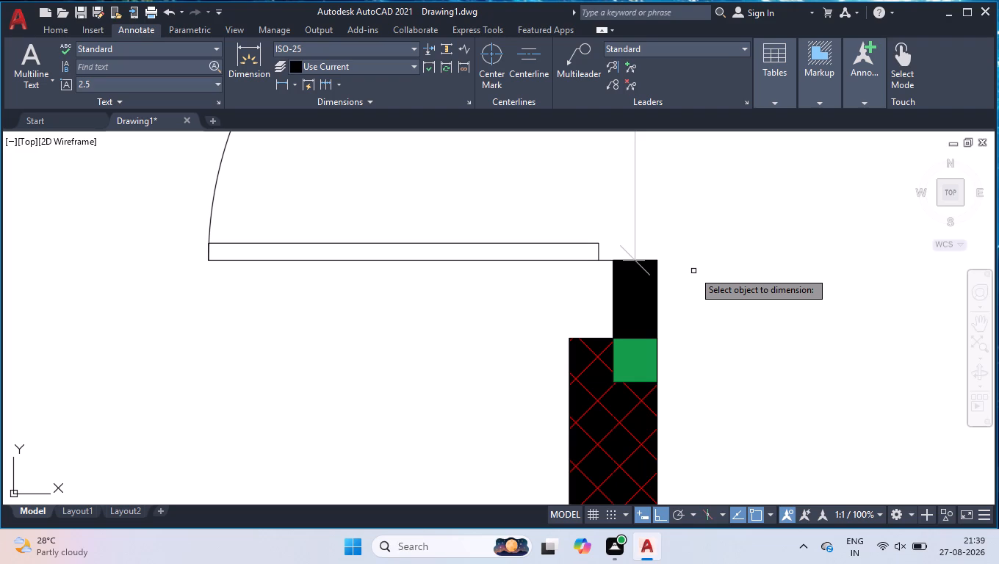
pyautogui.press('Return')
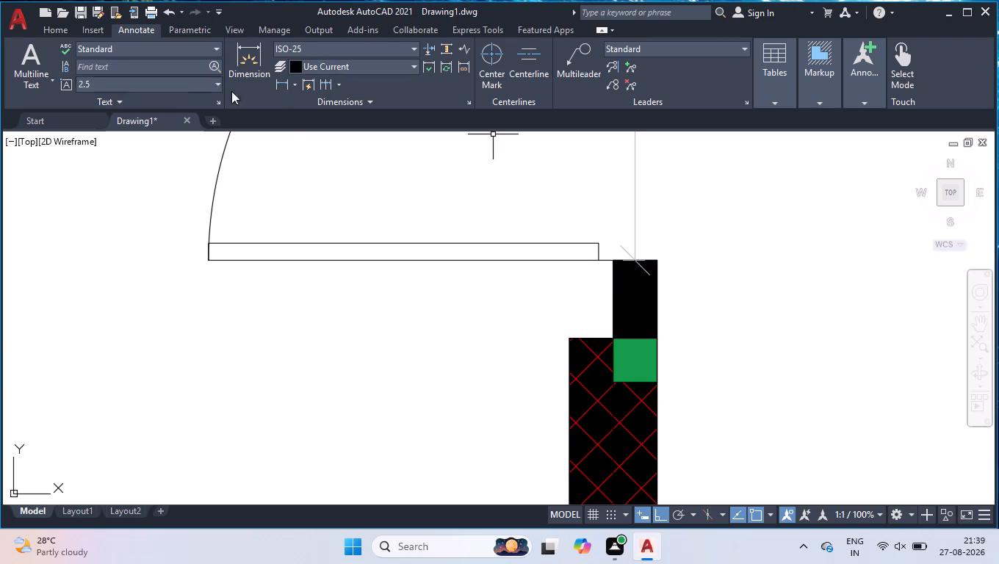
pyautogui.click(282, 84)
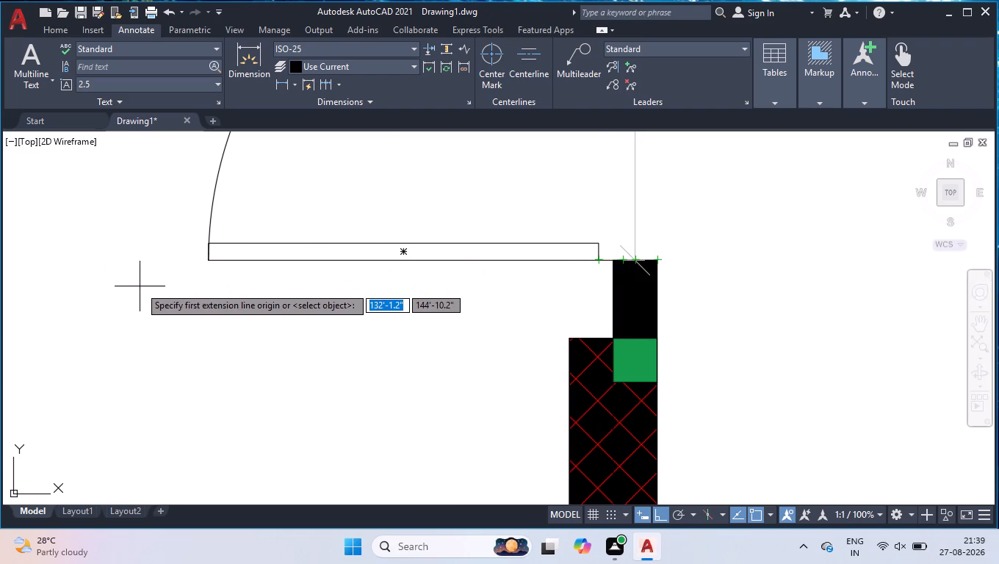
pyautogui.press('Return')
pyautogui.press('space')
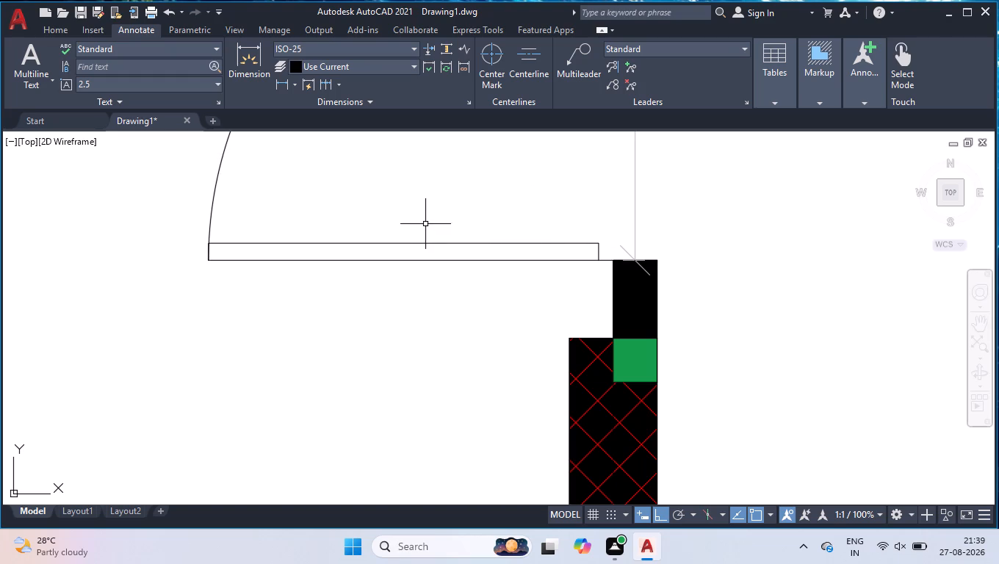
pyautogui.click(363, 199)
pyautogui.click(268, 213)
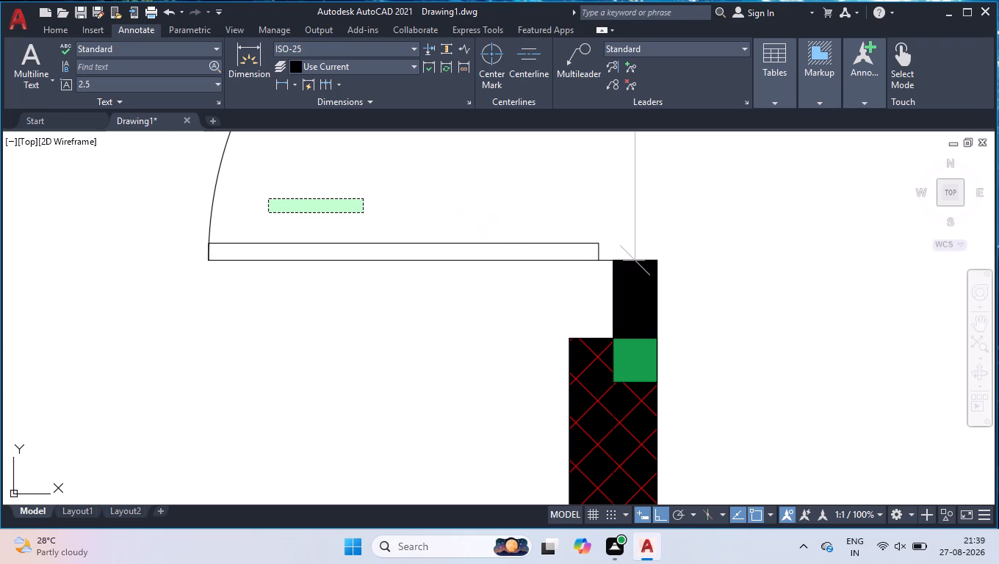
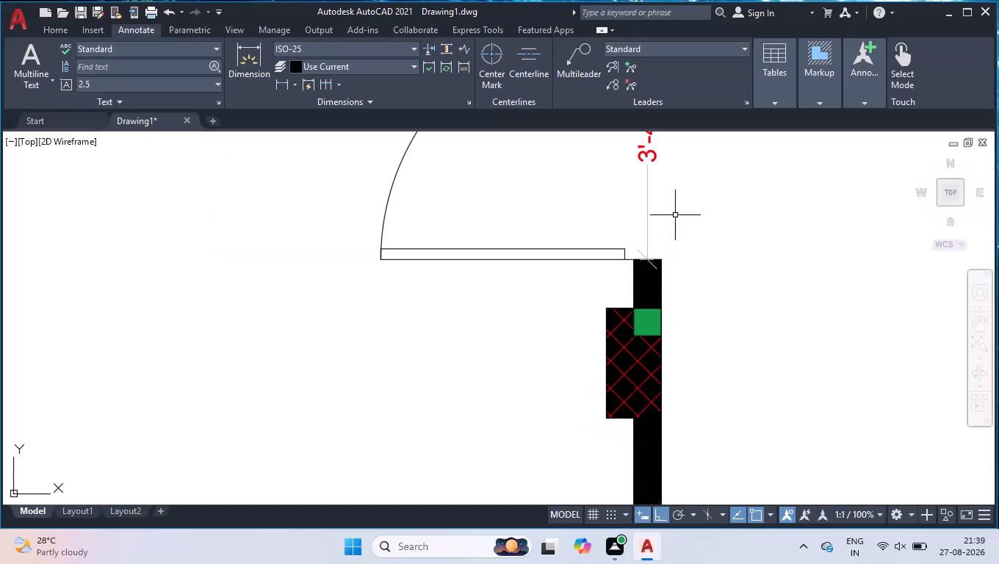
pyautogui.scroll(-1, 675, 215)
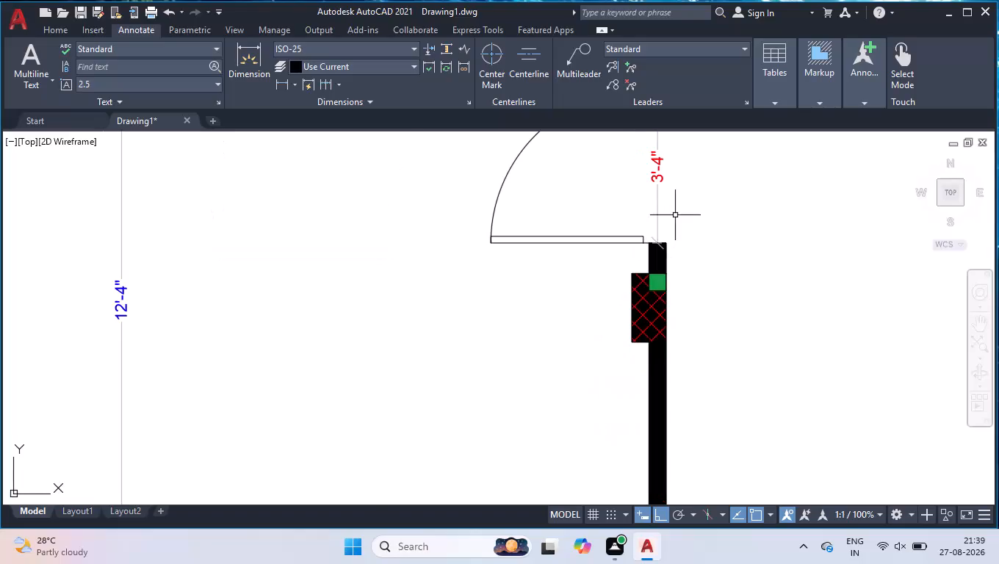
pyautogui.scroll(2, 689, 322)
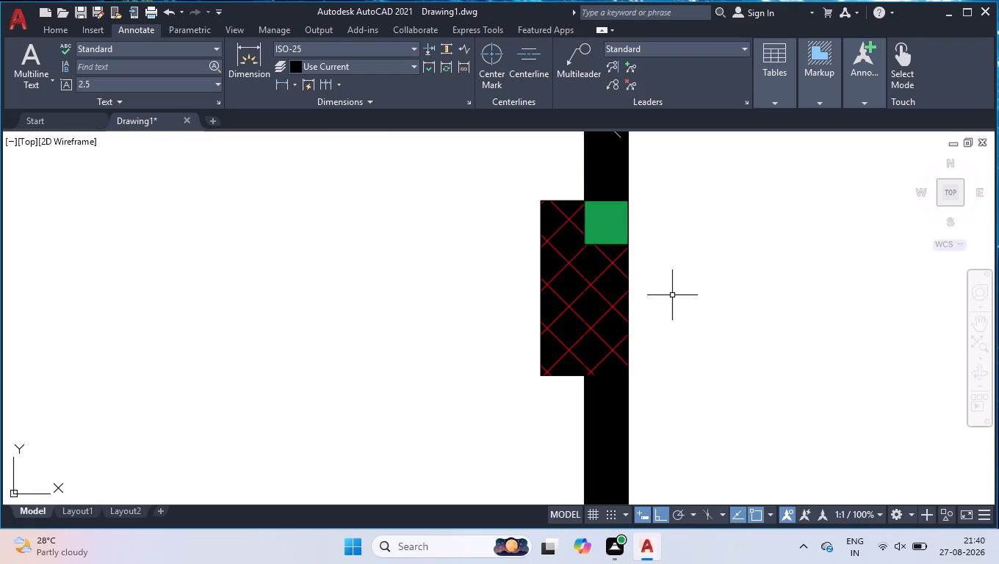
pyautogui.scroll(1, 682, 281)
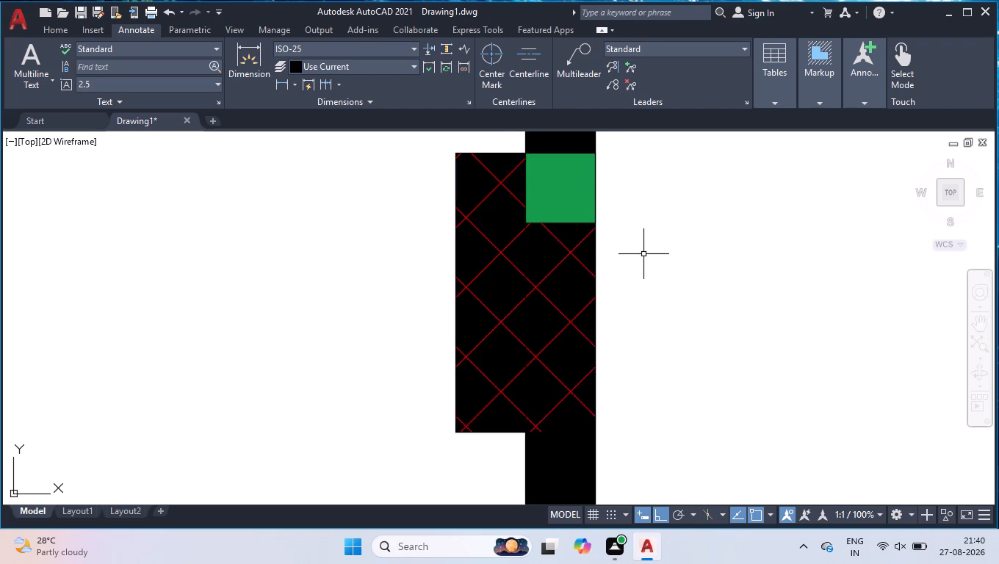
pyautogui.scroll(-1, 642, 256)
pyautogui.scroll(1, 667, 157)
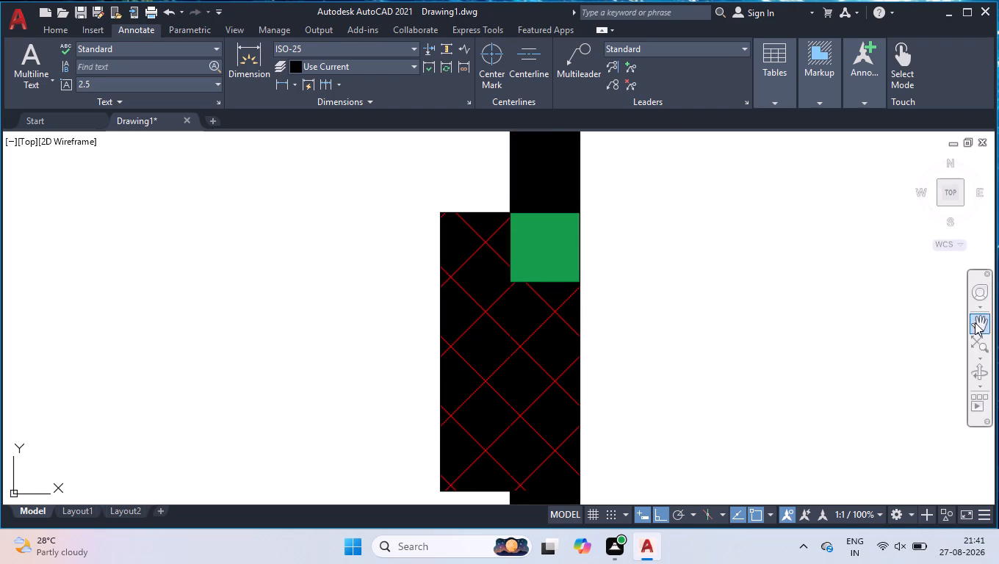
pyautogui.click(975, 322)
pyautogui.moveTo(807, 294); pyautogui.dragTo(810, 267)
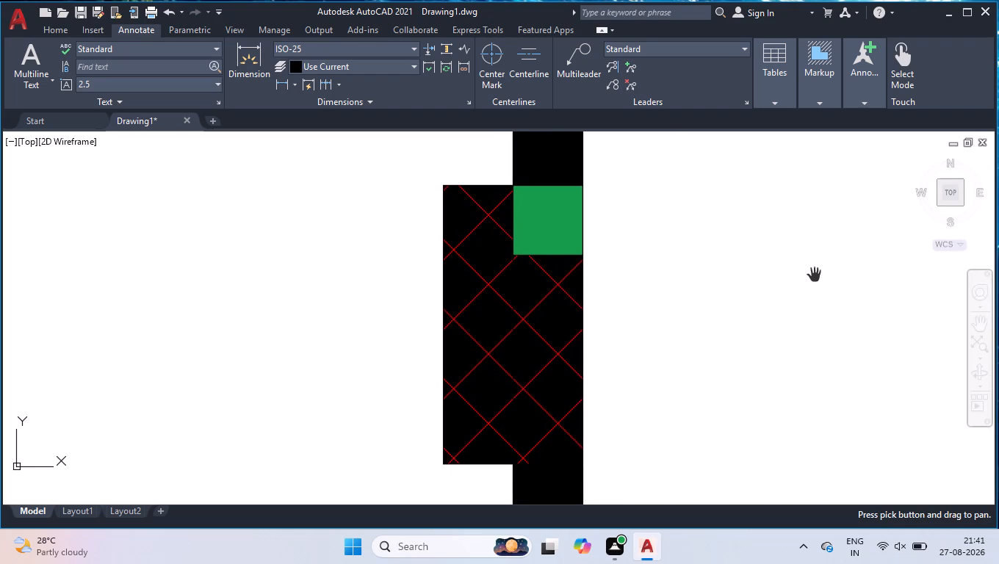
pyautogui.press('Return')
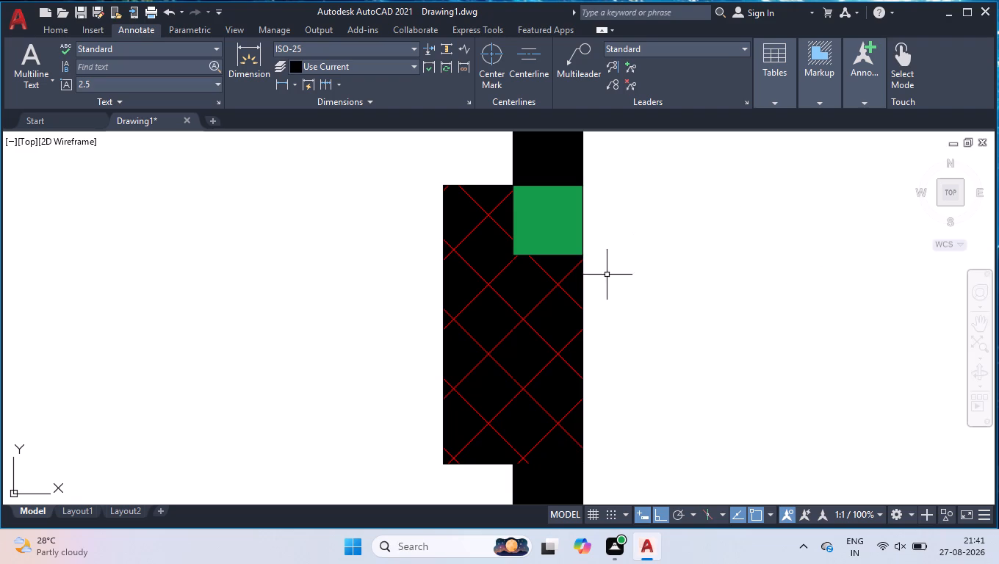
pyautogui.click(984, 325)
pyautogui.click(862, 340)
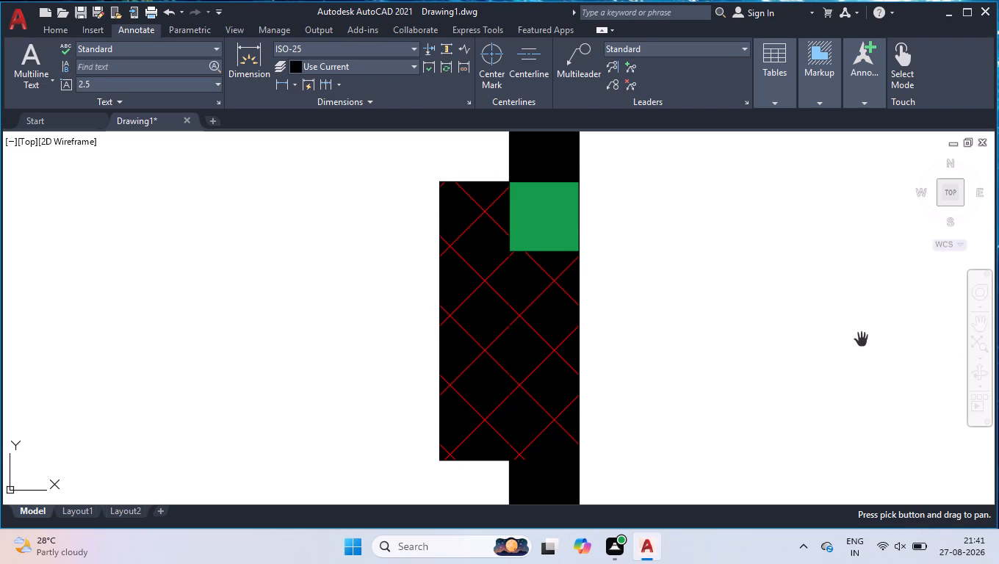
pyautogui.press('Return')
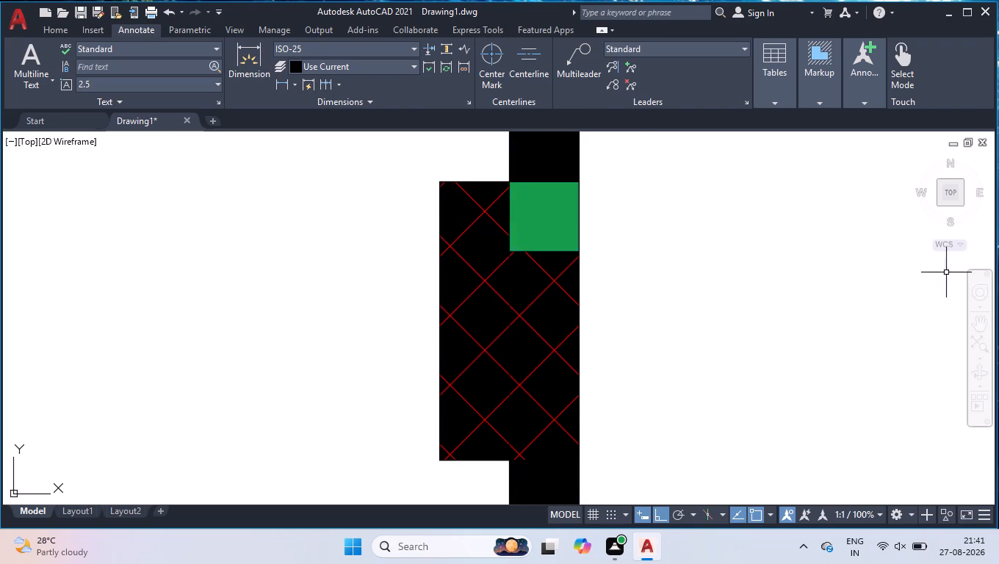
# Add a horizontal linear dimension in the adjoining room, from its lower corner at the shared wall to the first small window's near edge.
pyautogui.click(286, 87)
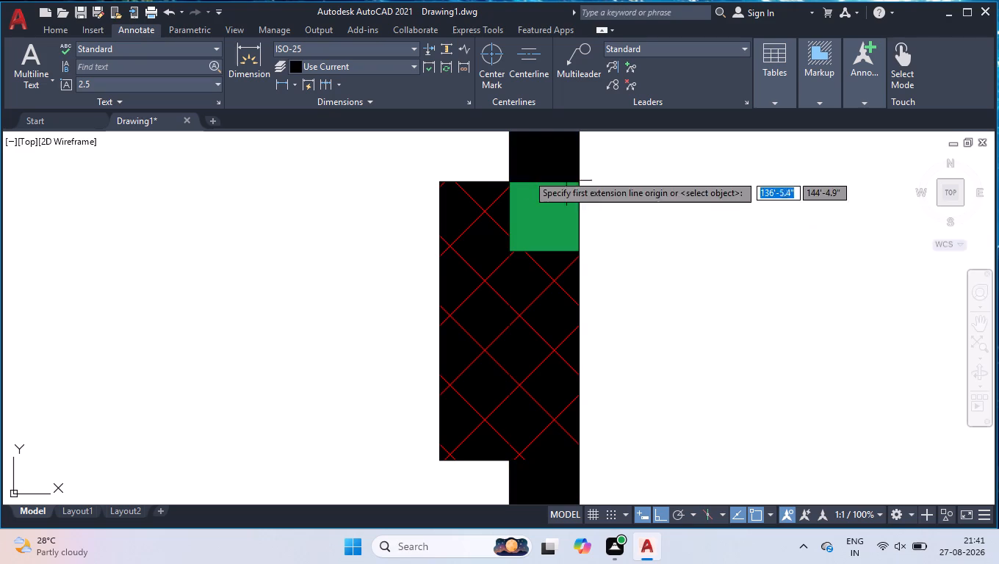
pyautogui.scroll(-5, 607, 224)
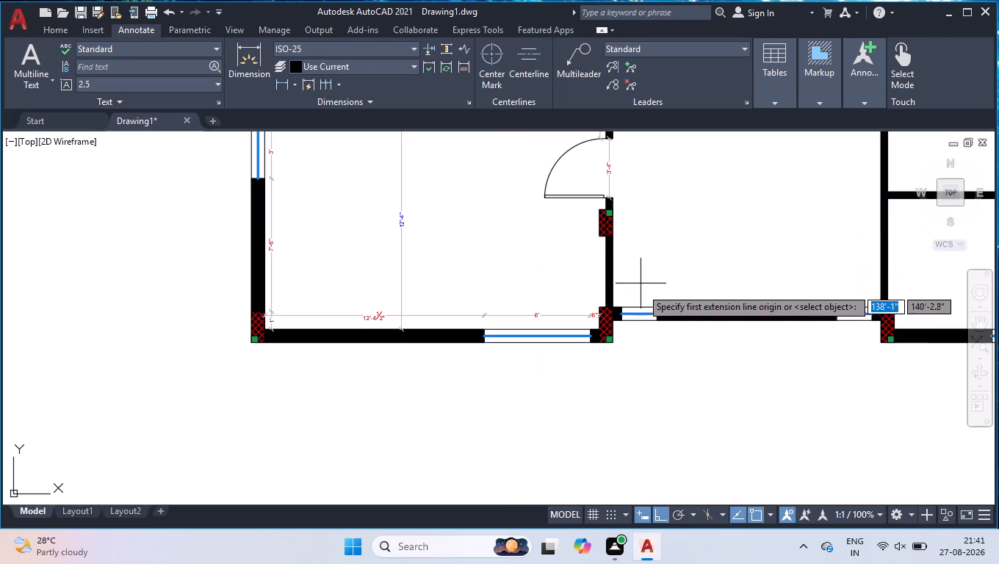
pyautogui.scroll(2, 690, 315)
pyautogui.scroll(2, 555, 254)
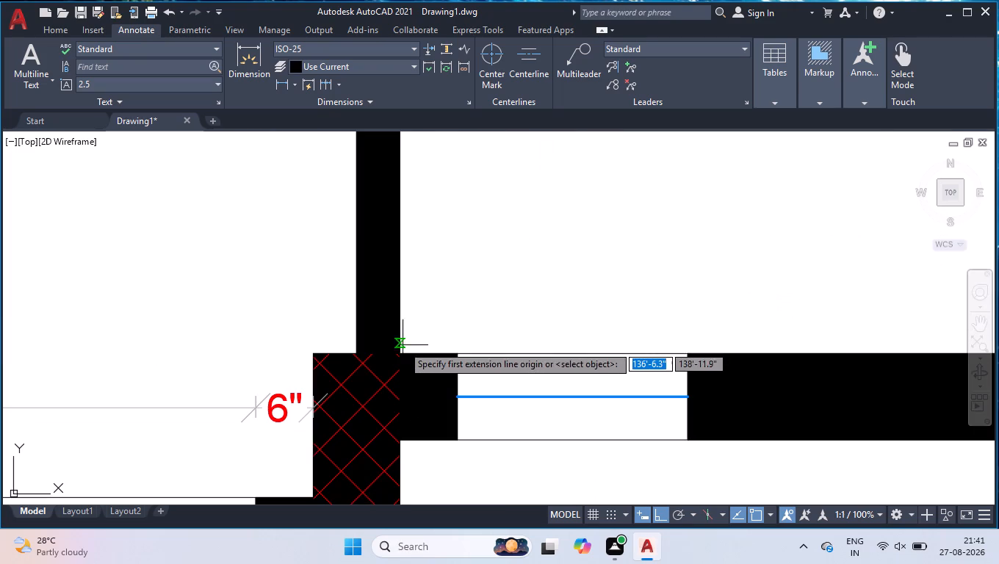
pyautogui.click(395, 355)
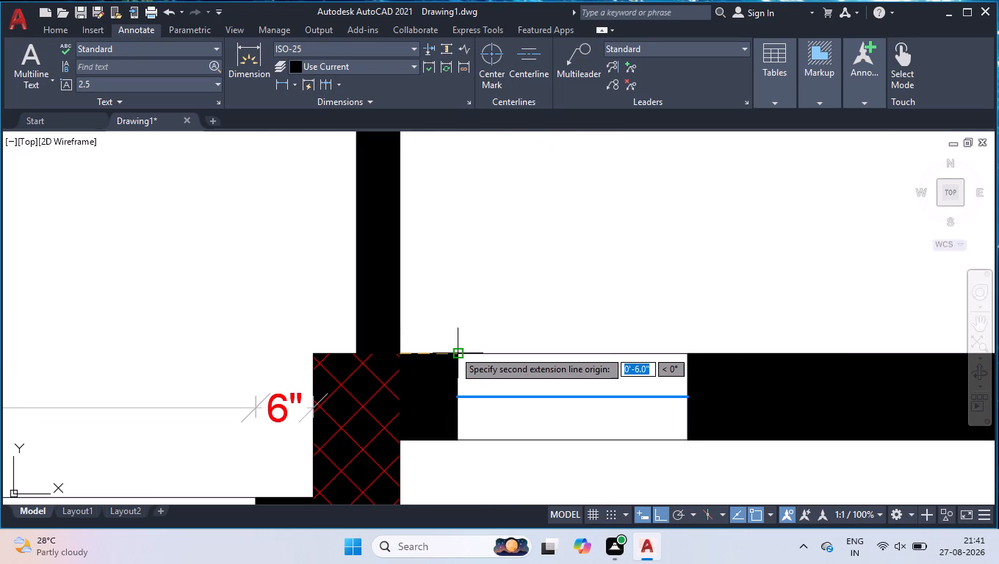
pyautogui.click(454, 351)
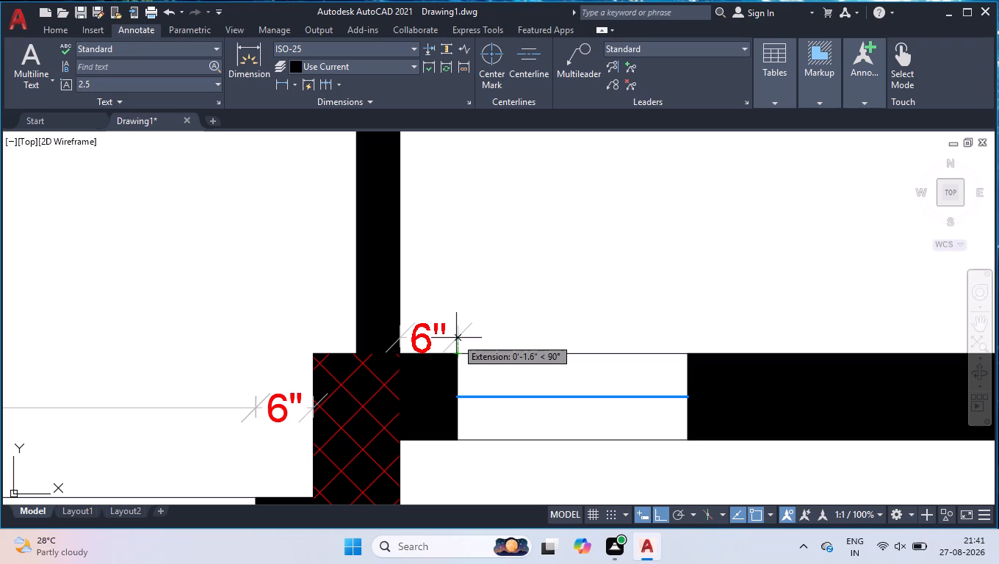
pyautogui.click(456, 338)
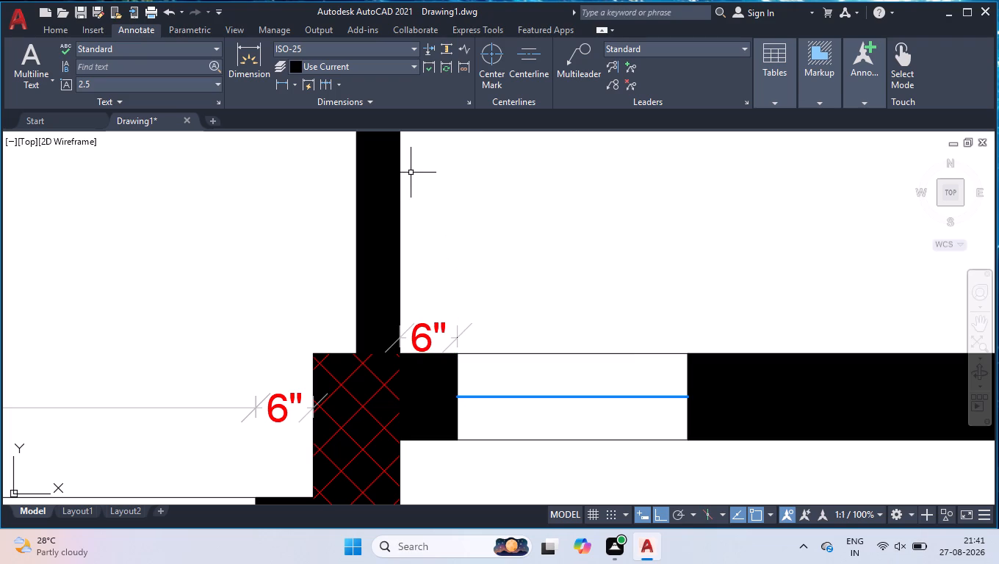
# Continue the bottom wall dimension across the first small window, the wall between the windows, the second window and on to the opposite side wall.
pyautogui.click(323, 87)
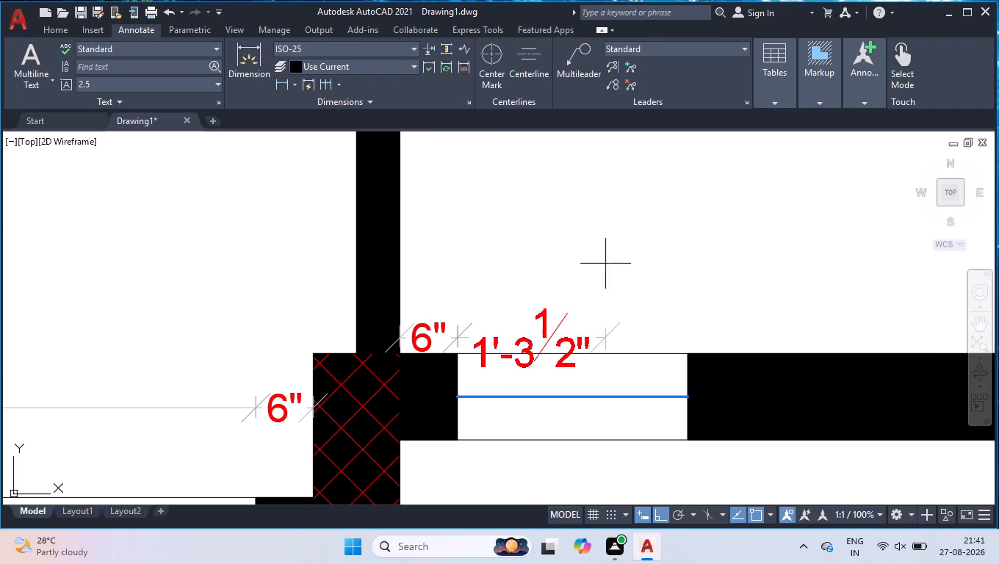
pyautogui.click(692, 355)
pyautogui.scroll(-2, 618, 241)
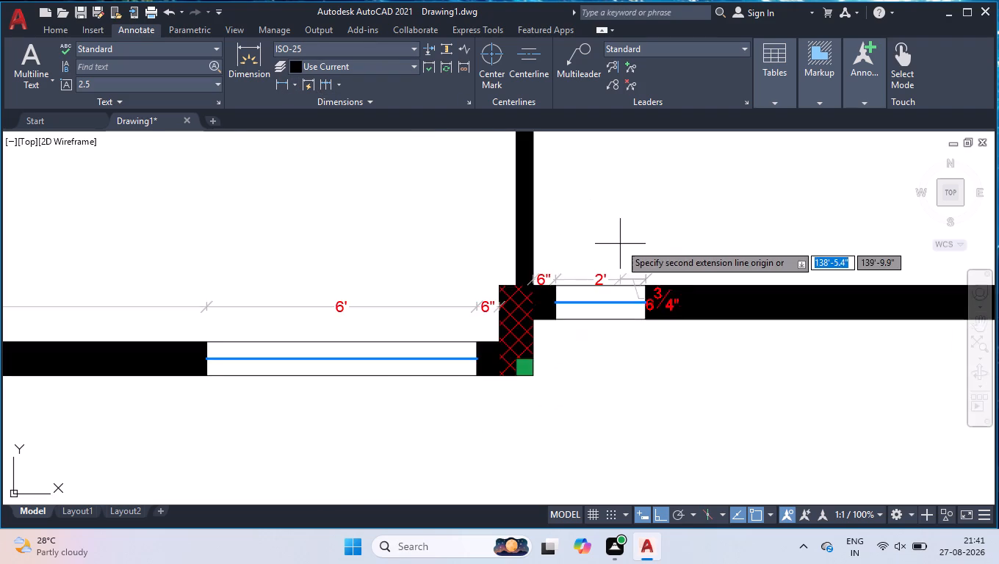
pyautogui.scroll(-2, 618, 244)
pyautogui.scroll(3, 879, 245)
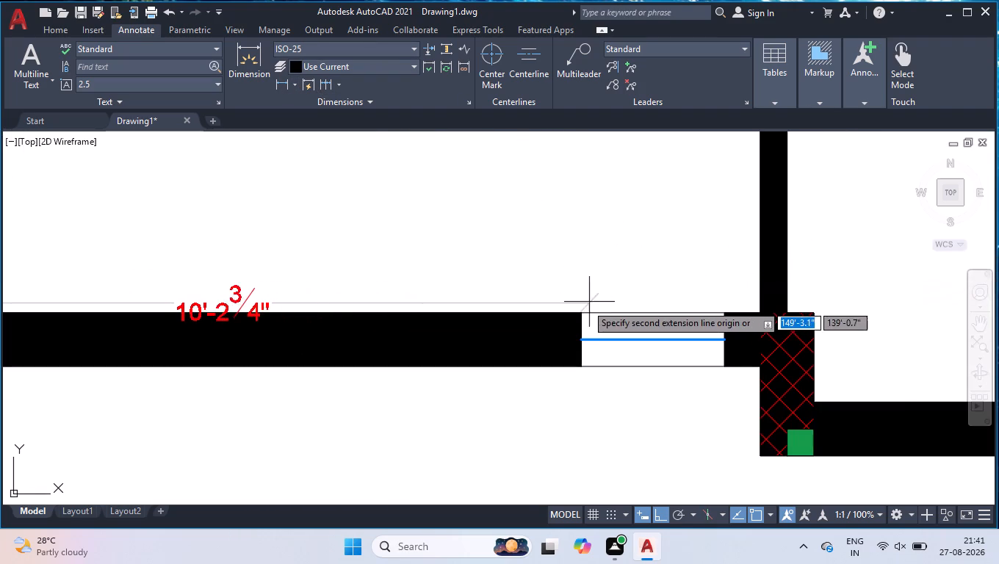
pyautogui.click(577, 314)
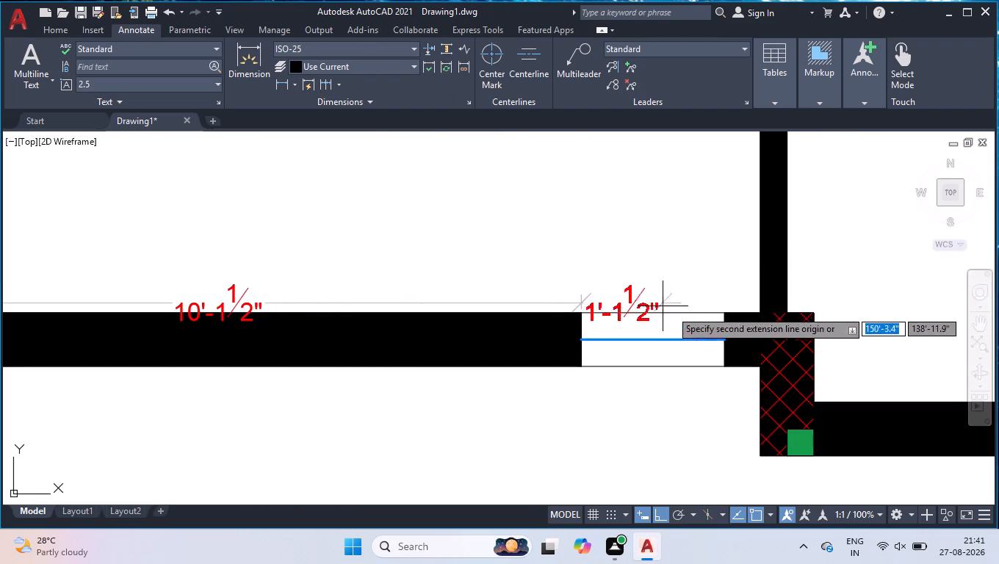
pyautogui.click(725, 310)
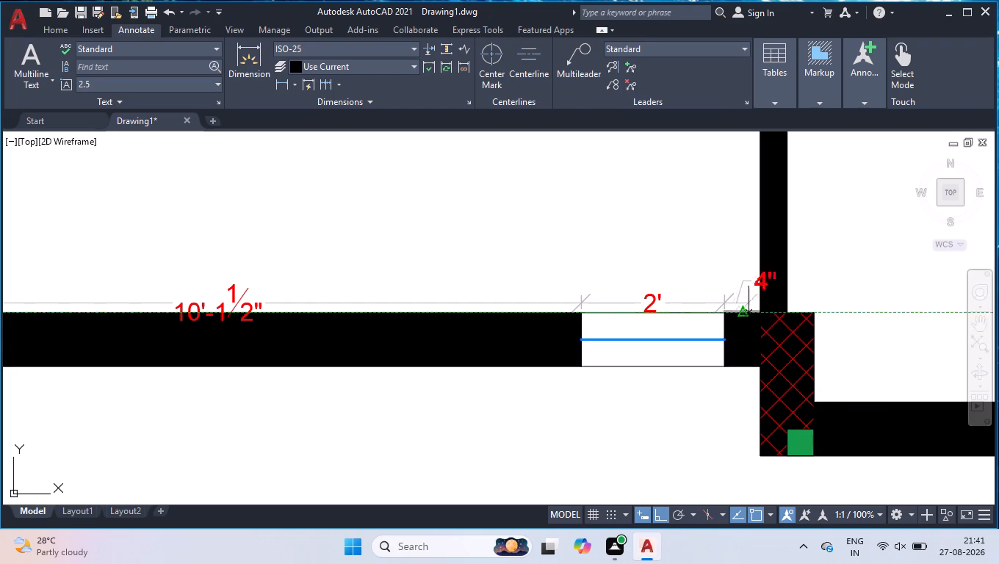
pyautogui.click(759, 310)
pyautogui.press('Return')
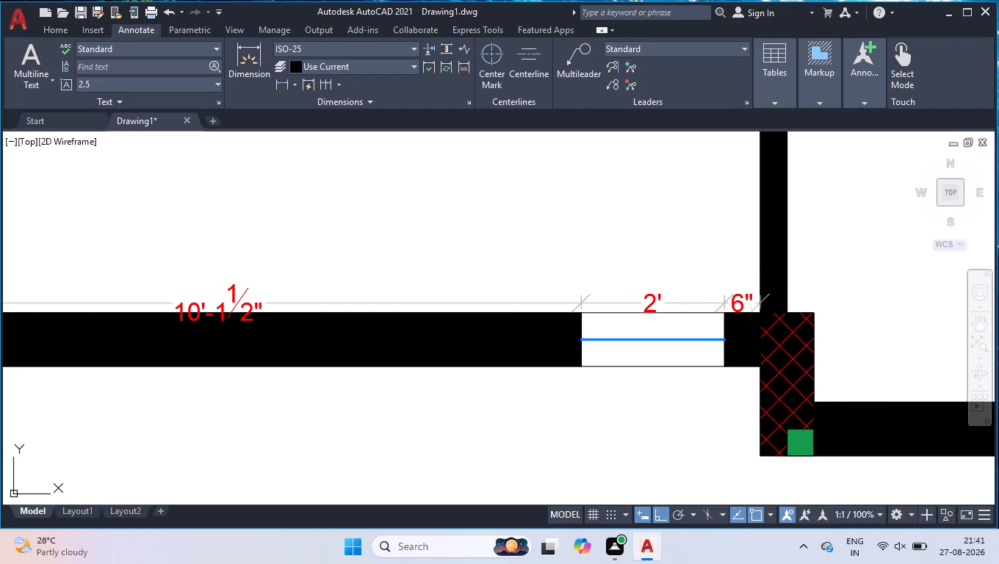
pyautogui.press('Return')
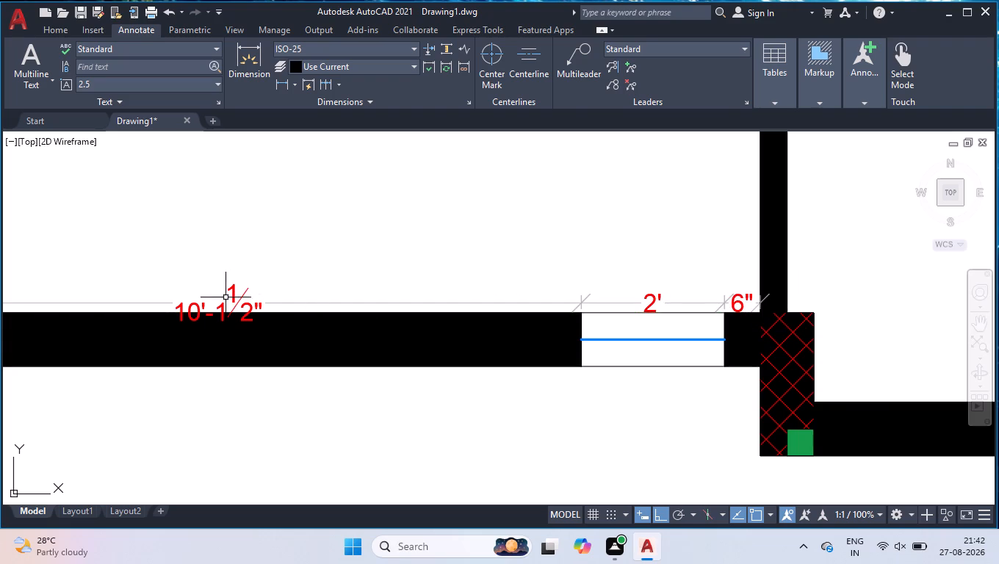
# Move the whole dimension of the wall between the two small windows up into the room, so its text clears the wall.
pyautogui.click(223, 308)
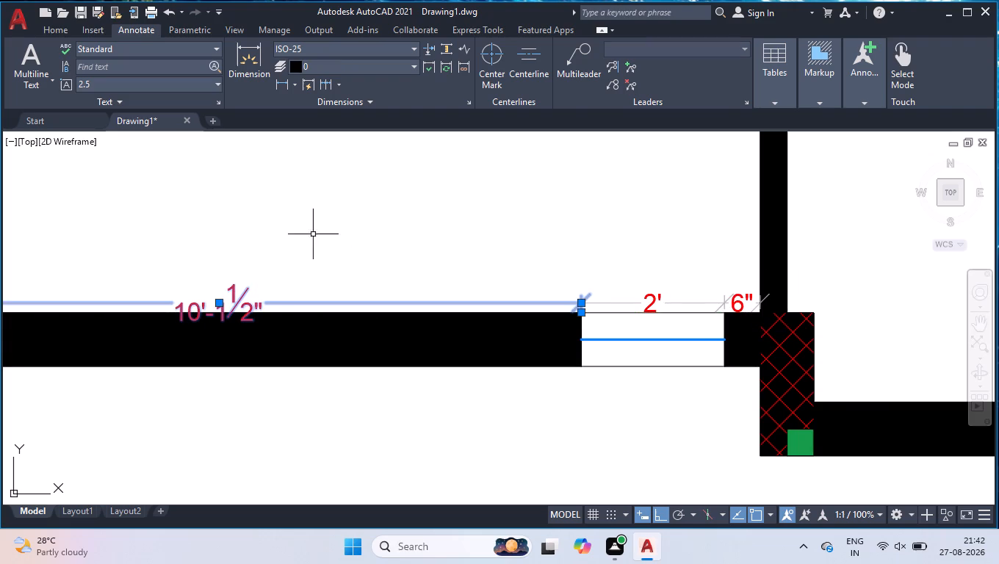
pyautogui.scroll(-1, 304, 228)
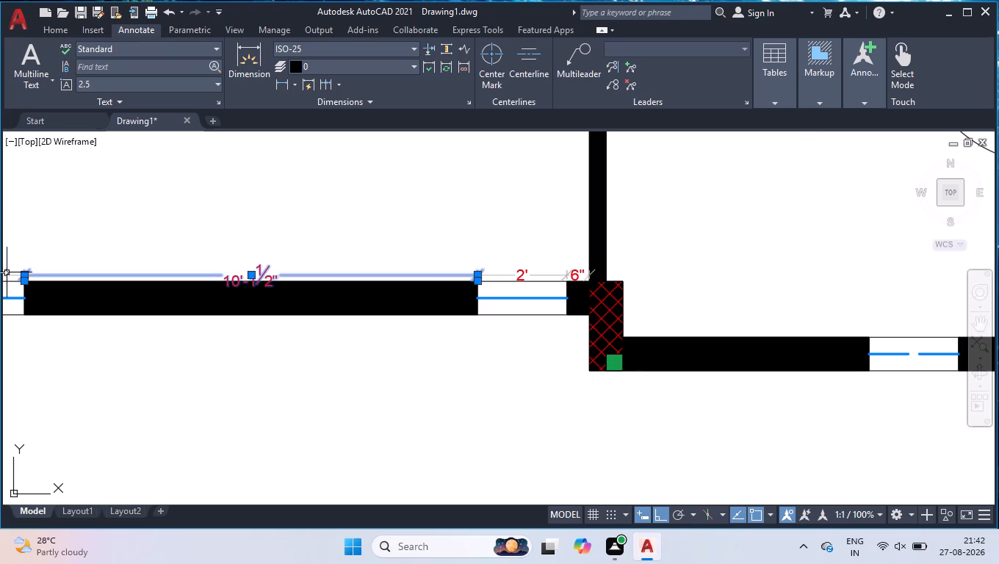
pyautogui.scroll(2, 12, 267)
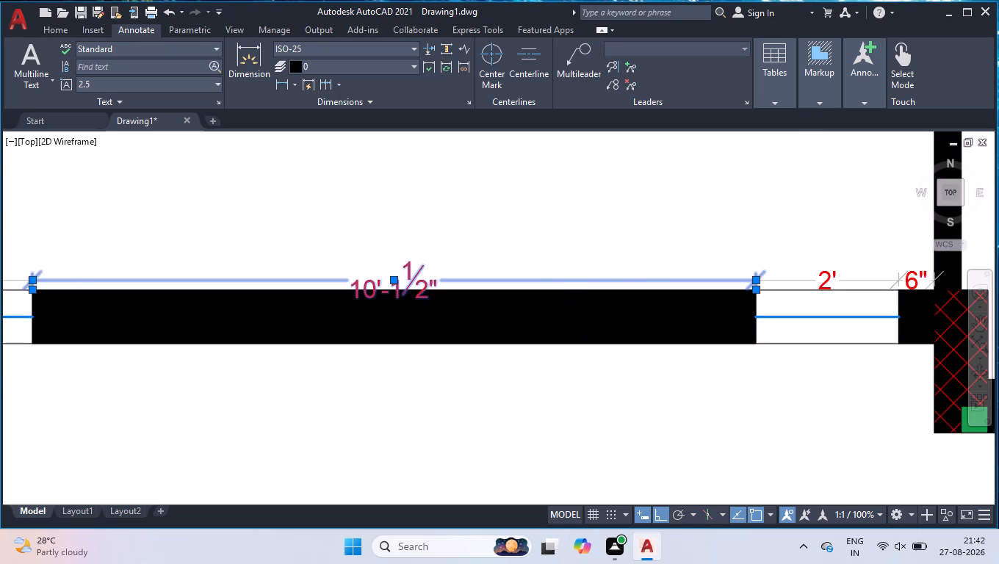
pyautogui.scroll(-1, 544, 243)
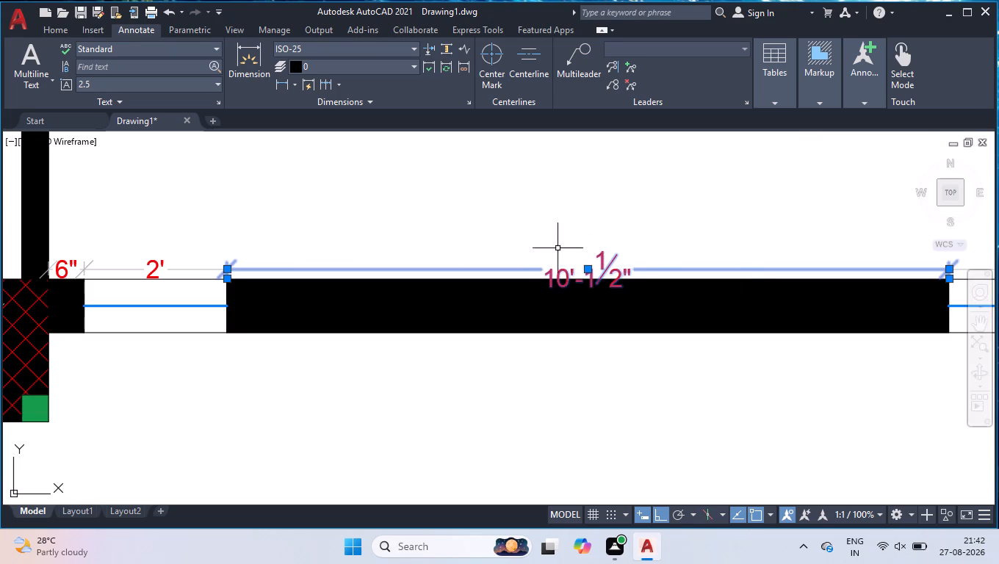
pyautogui.click(588, 272)
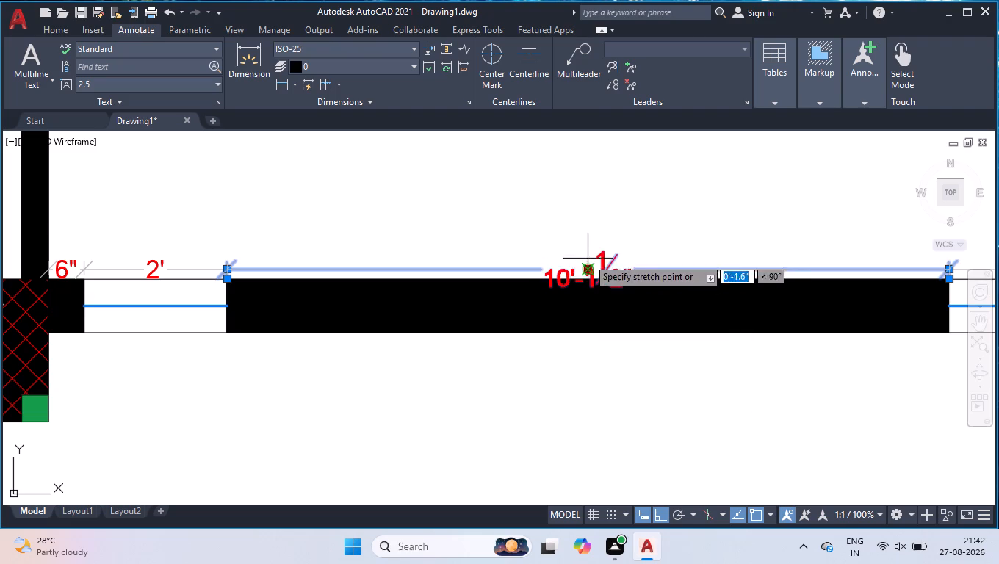
pyautogui.click(588, 250)
pyautogui.click(587, 271)
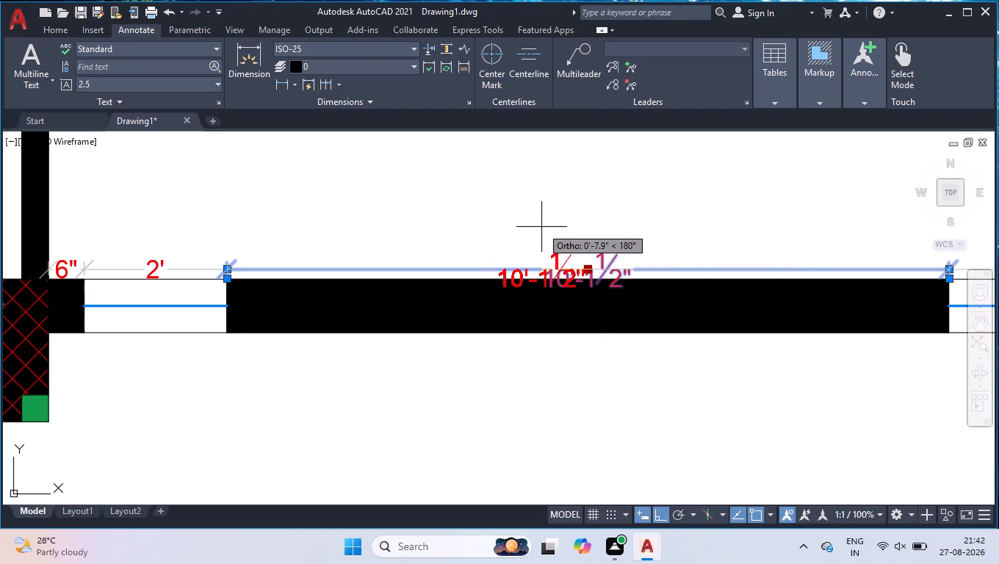
pyautogui.press('space')
pyautogui.press('space')
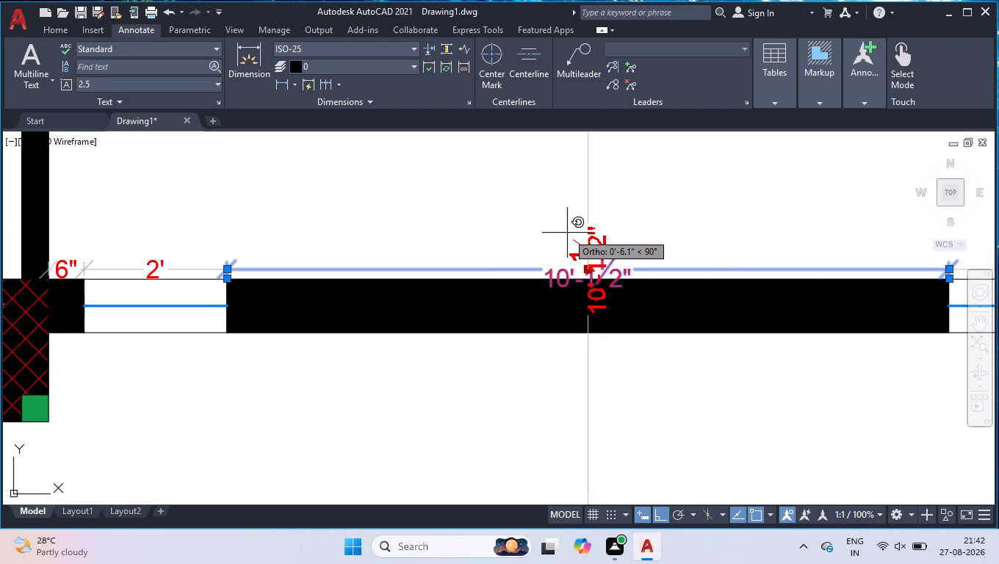
pyautogui.press('space')
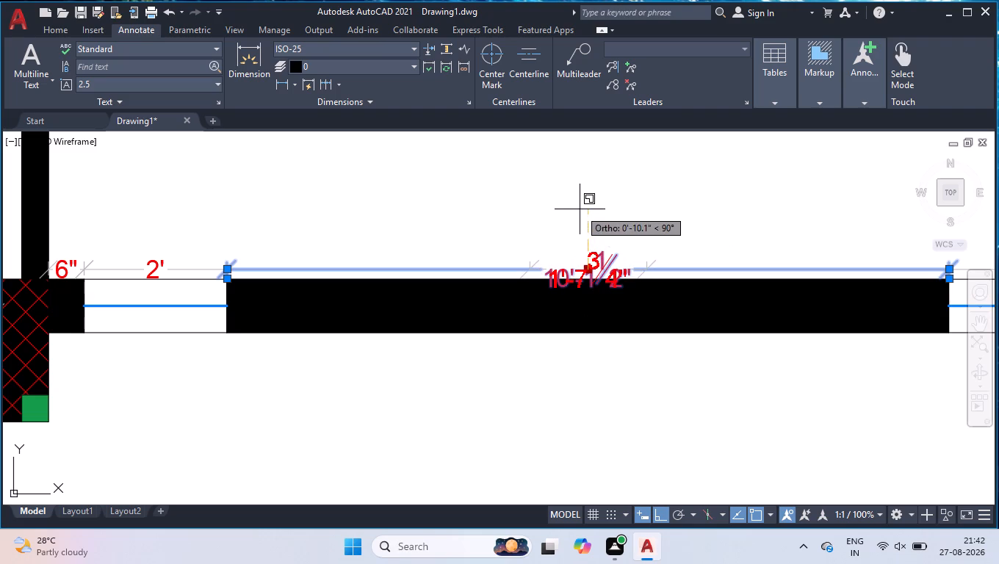
pyautogui.press('space')
pyautogui.press('space')
pyautogui.press('space')
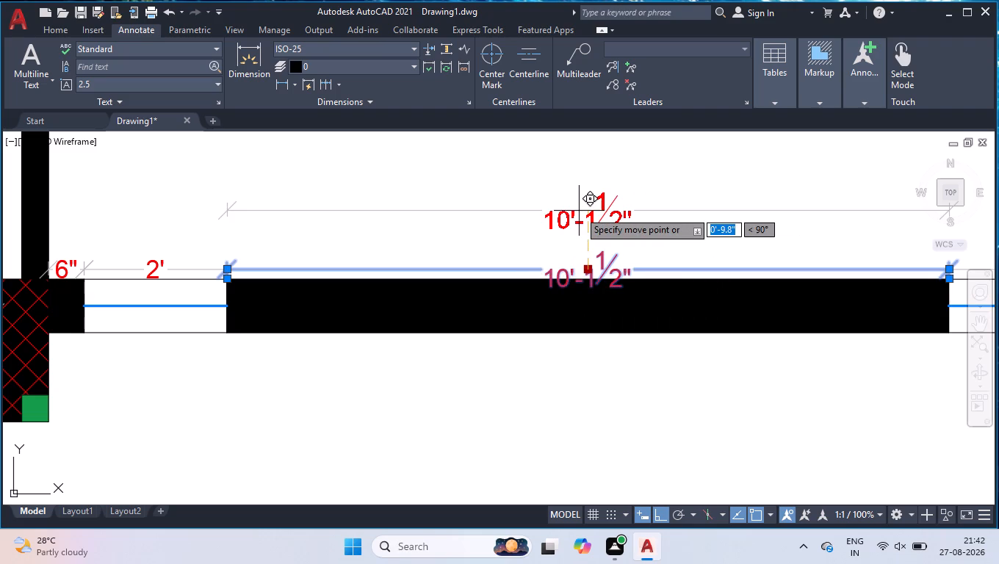
pyautogui.click(579, 225)
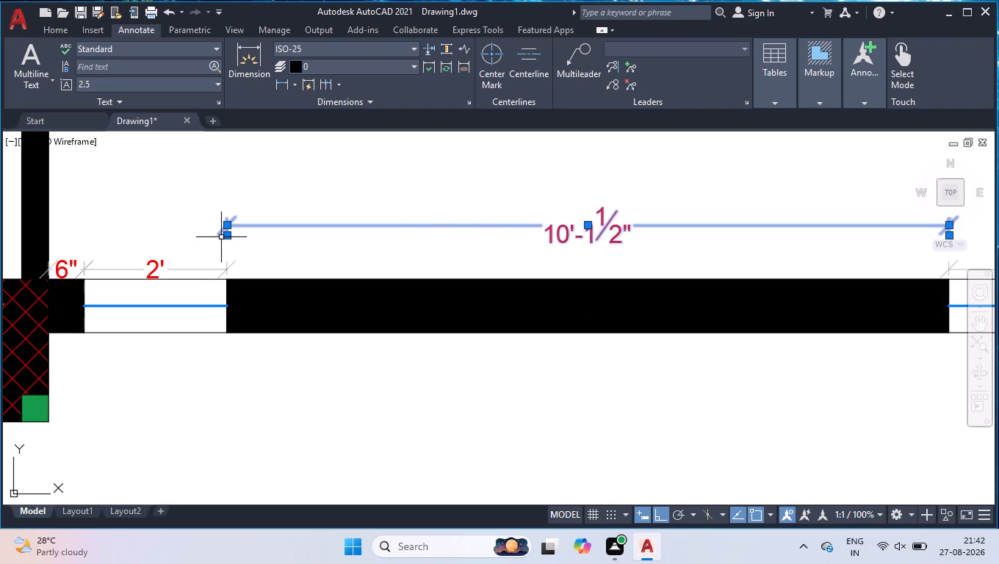
pyautogui.click(586, 223)
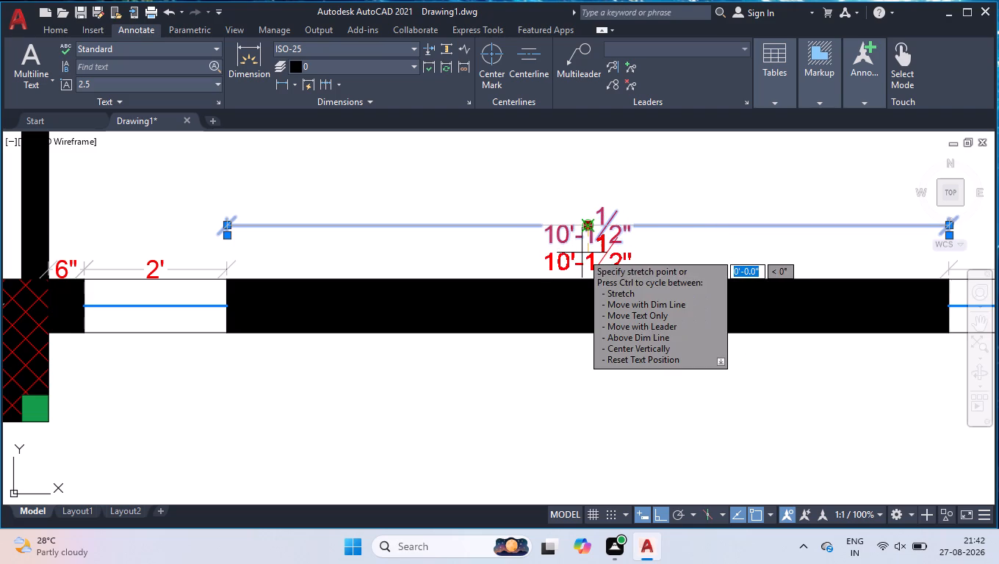
pyautogui.click(582, 248)
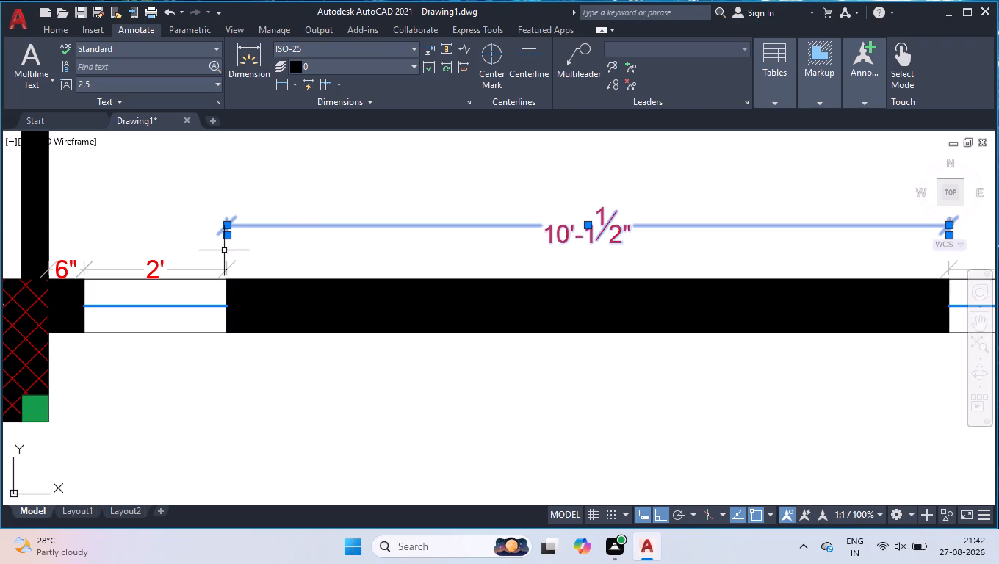
# Snap the first extension origin of the dimension between the two small windows to the wall corner and lower its dimension line toward the wall.
pyautogui.scroll(3, 221, 234)
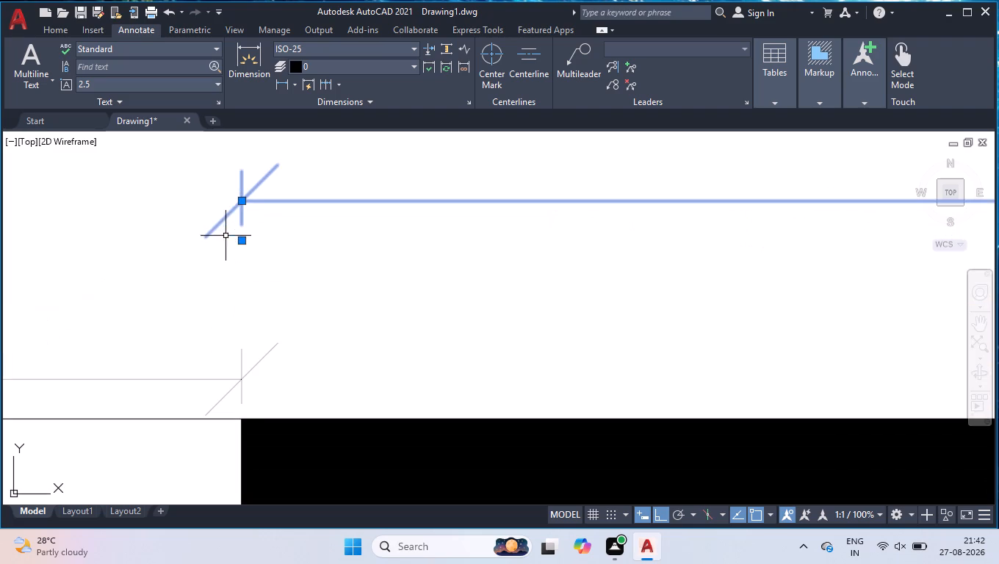
pyautogui.click(240, 242)
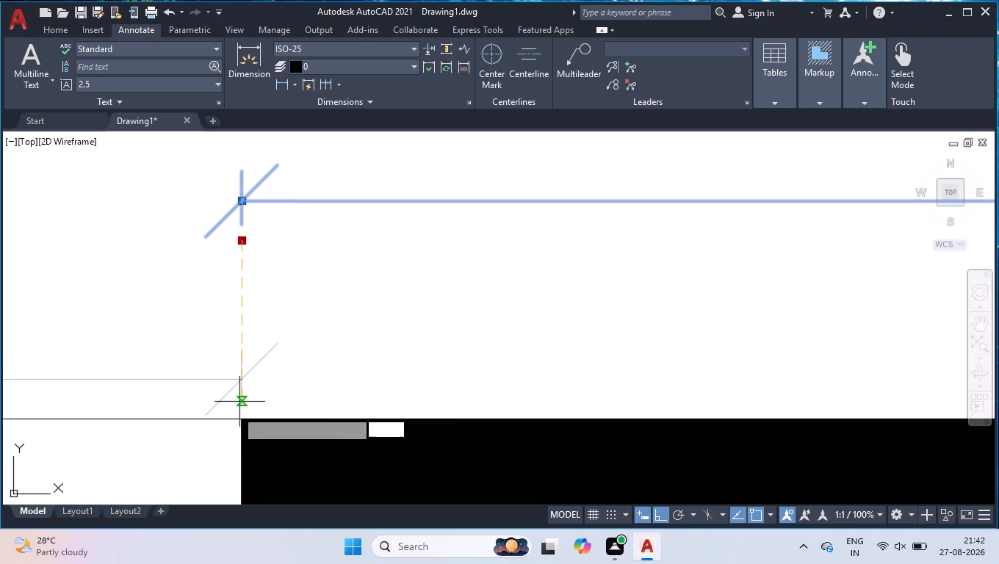
pyautogui.click(242, 417)
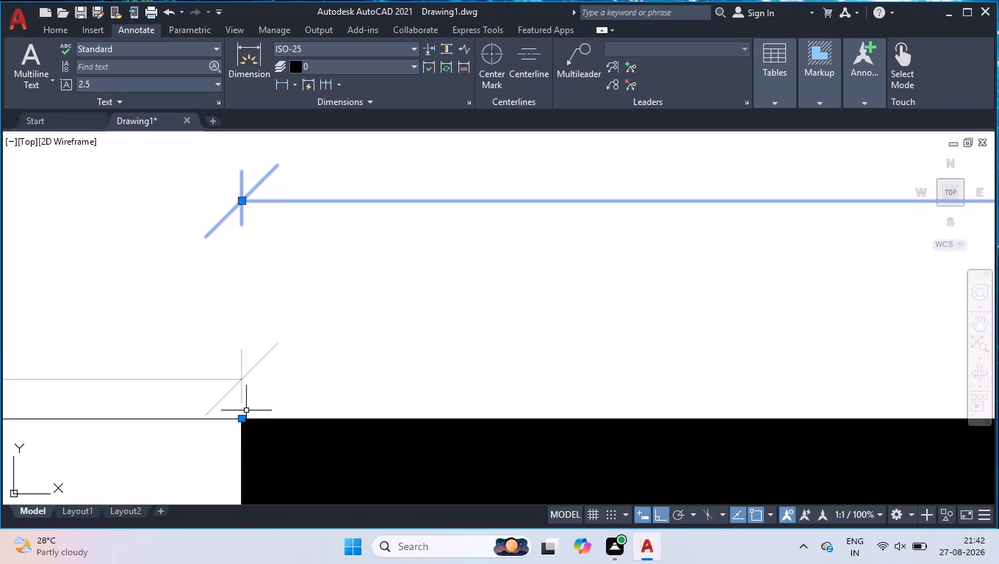
pyautogui.click(239, 202)
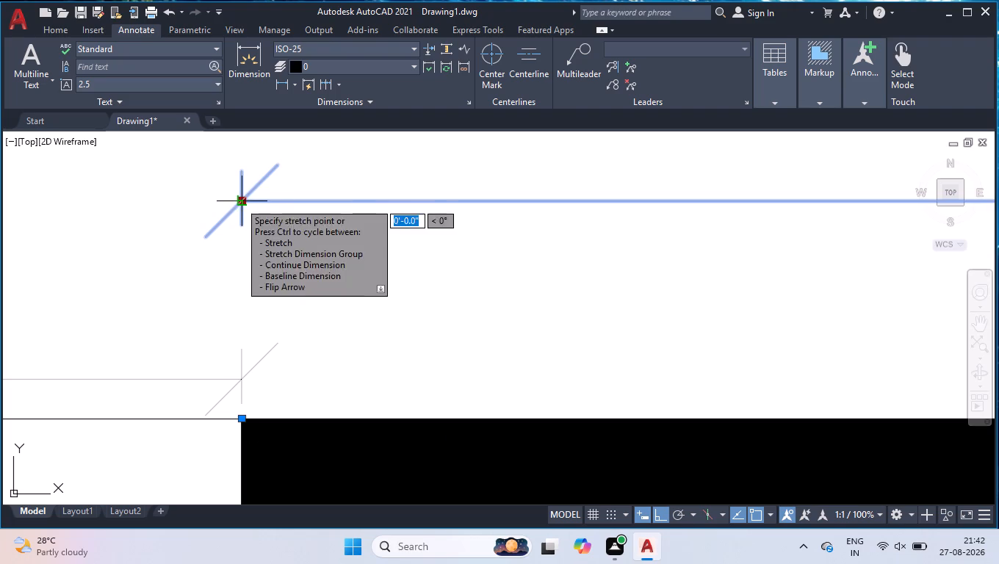
pyautogui.click(240, 272)
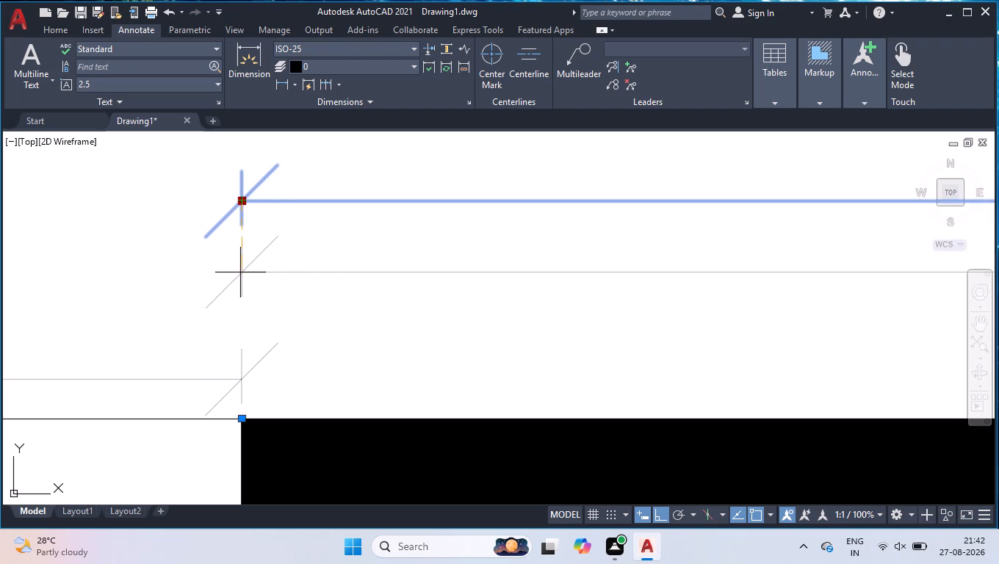
# At that dimension's other end, snap the dimension line to the wall corner at the second window and lower the extension origin toward the wall.
pyautogui.scroll(-4, 299, 245)
pyautogui.scroll(3, 701, 247)
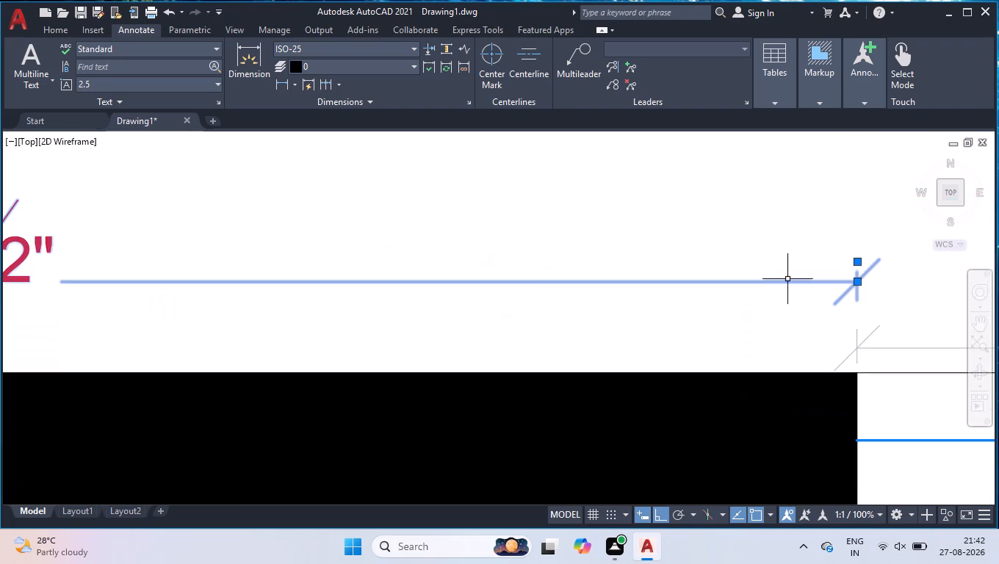
pyautogui.scroll(2, 876, 316)
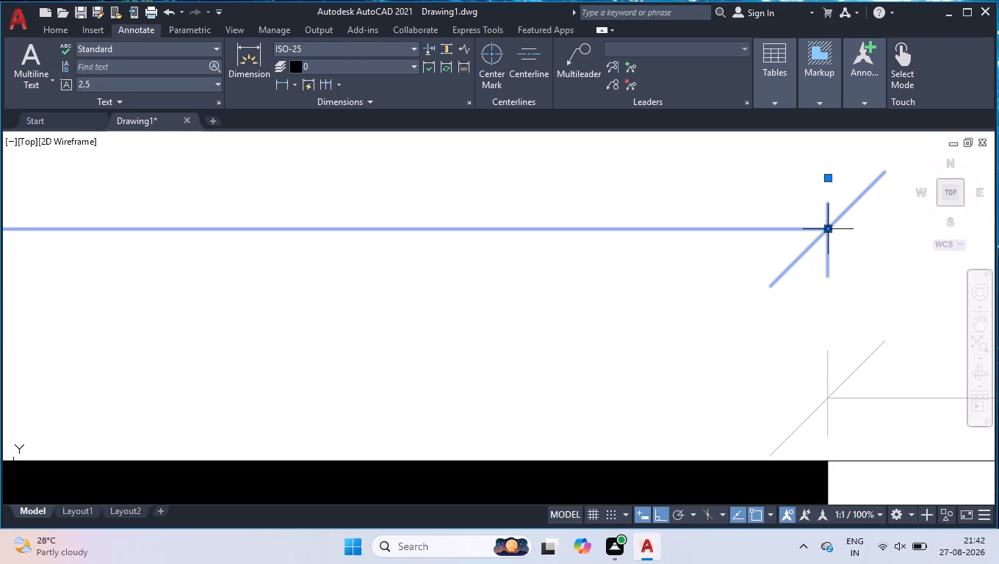
pyautogui.click(826, 230)
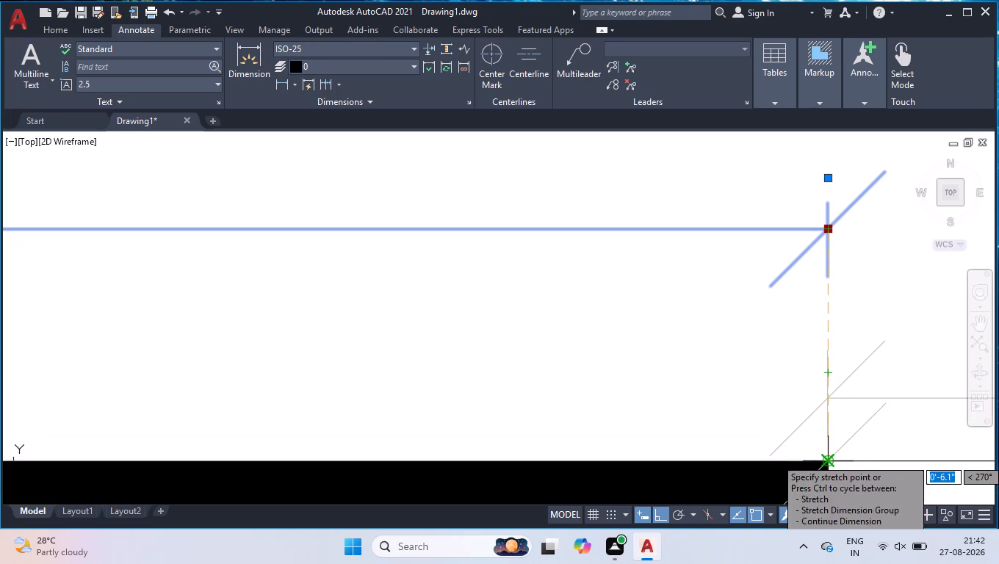
pyautogui.click(830, 458)
pyautogui.click(827, 178)
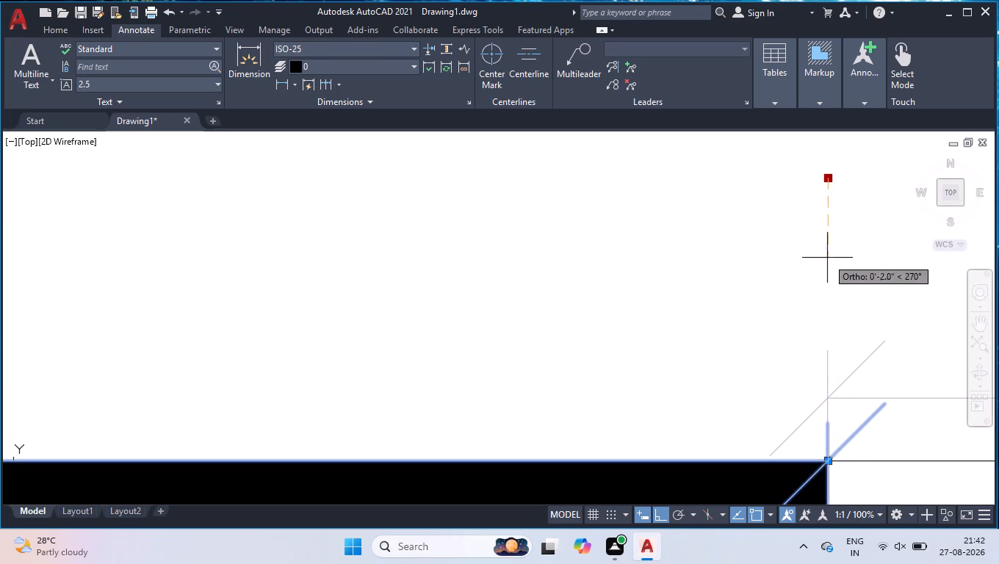
pyautogui.click(834, 297)
pyautogui.scroll(-3, 825, 234)
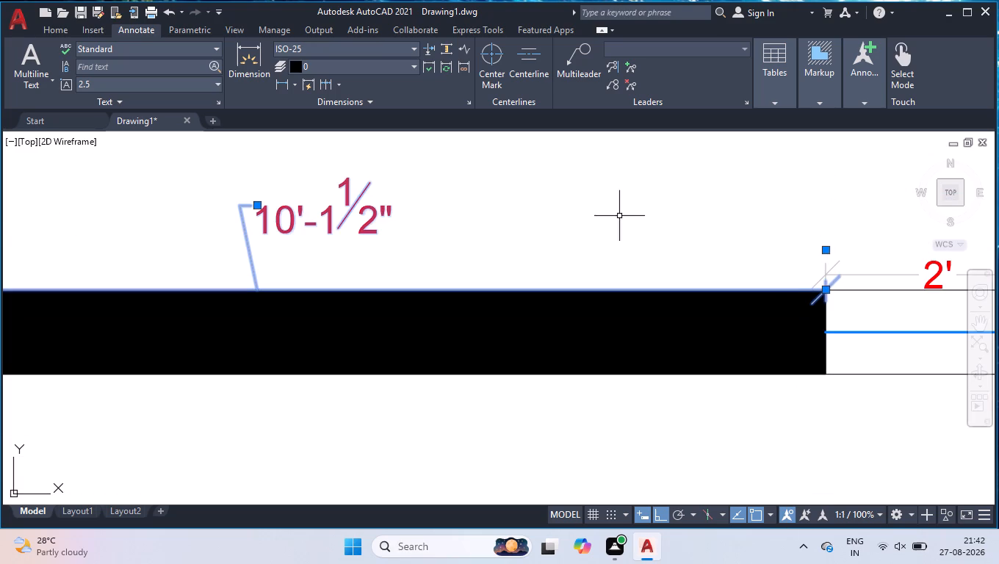
pyautogui.scroll(-1, 618, 216)
pyautogui.scroll(1, 365, 208)
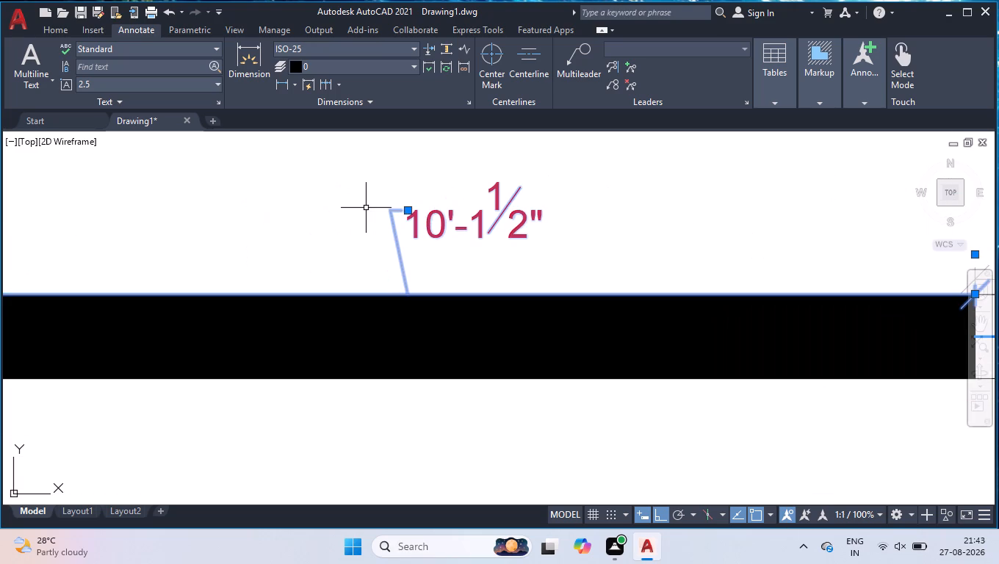
pyautogui.keyDown('shift'); pyautogui.click(588, 187); pyautogui.keyUp('shift')
pyautogui.keyDown('shift'); pyautogui.click(442, 211); pyautogui.keyUp('shift')
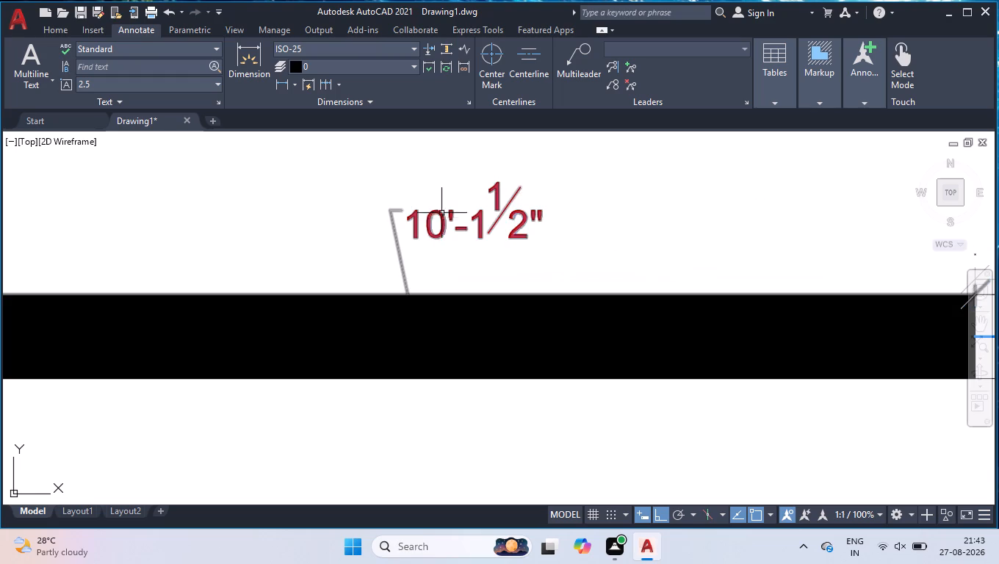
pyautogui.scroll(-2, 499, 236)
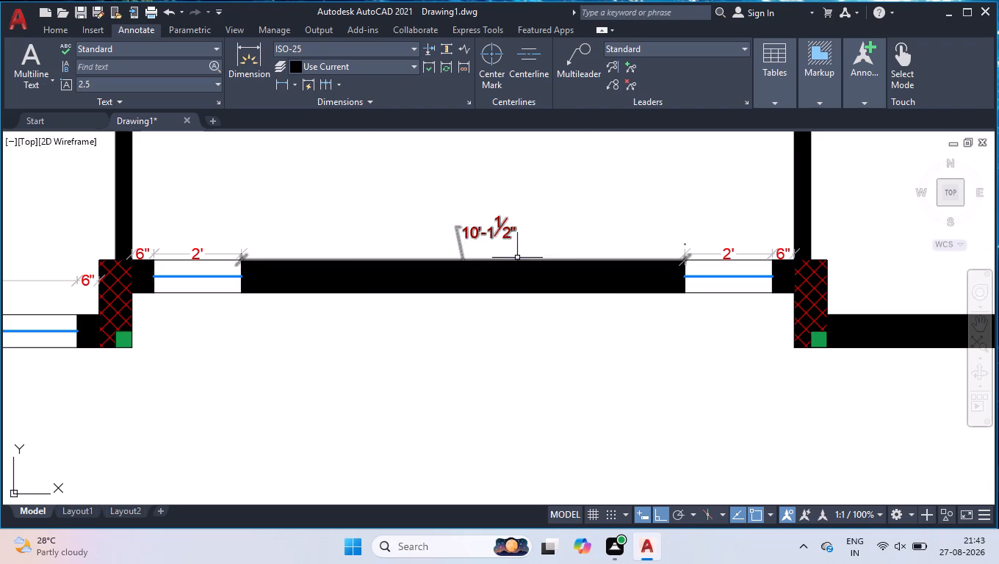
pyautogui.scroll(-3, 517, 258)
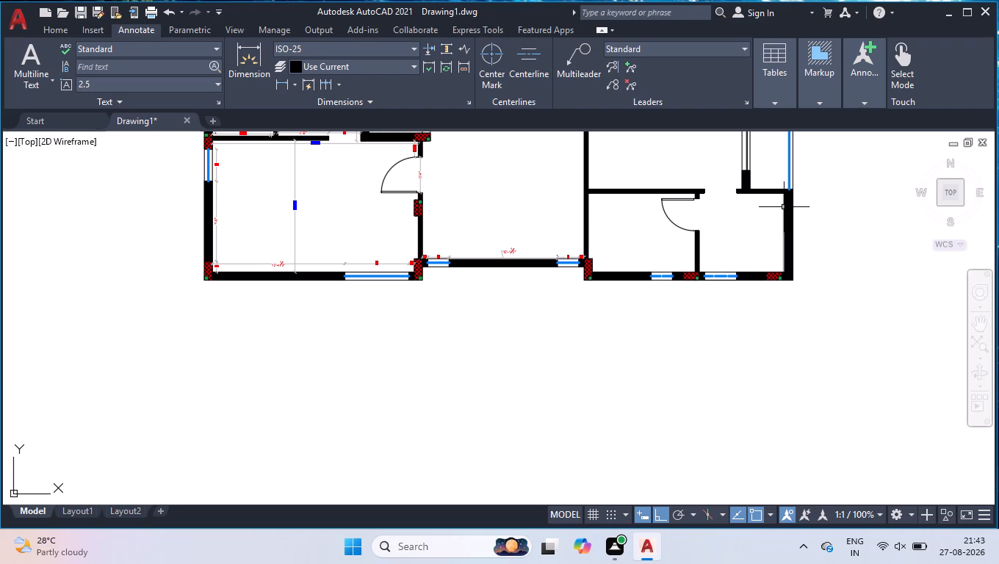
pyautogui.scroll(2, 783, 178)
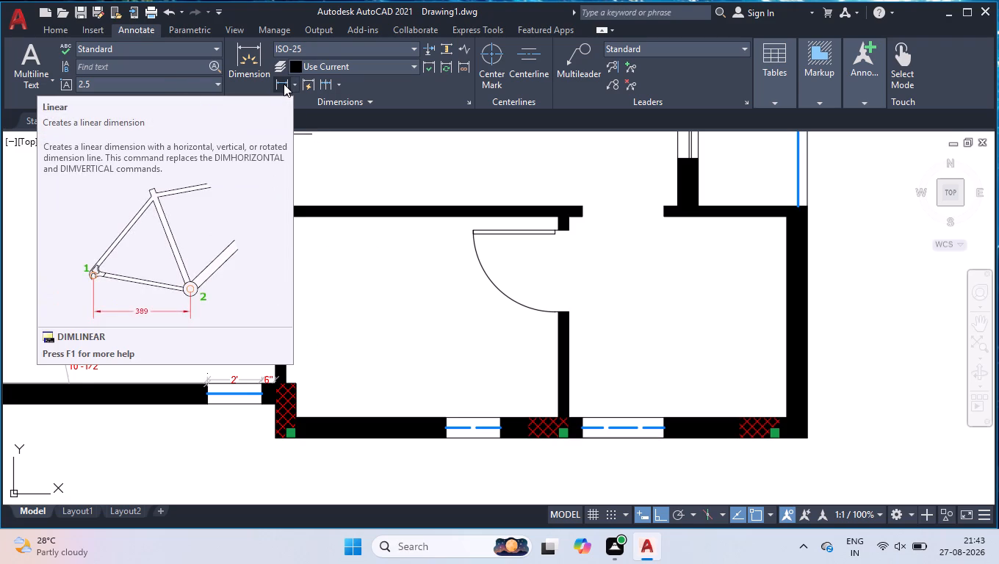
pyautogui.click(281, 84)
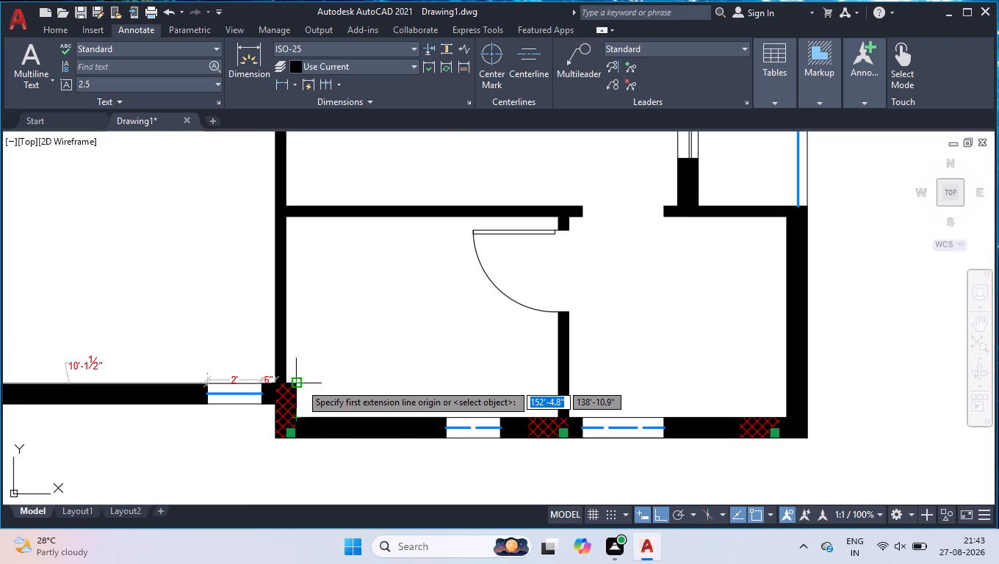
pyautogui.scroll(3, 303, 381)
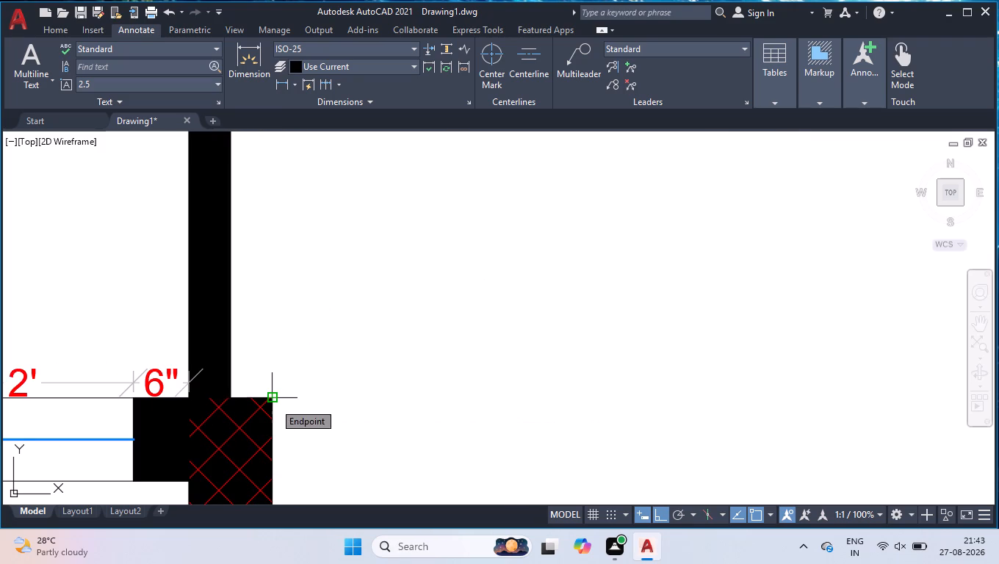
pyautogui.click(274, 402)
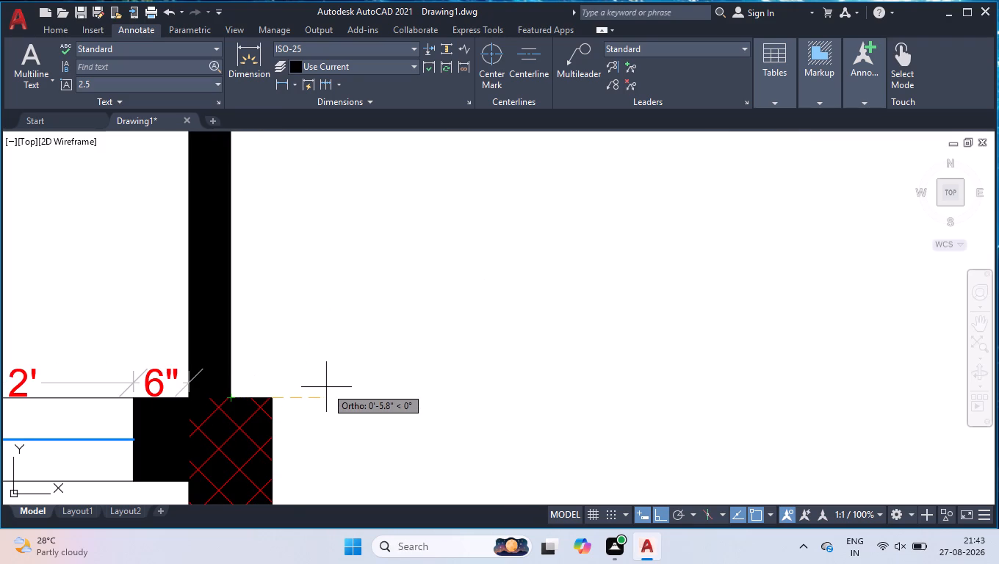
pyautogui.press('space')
# Add a horizontal linear dimension along the next room's bottom wall, from the corner column's face to the window's near edge, placed just above the wall.
pyautogui.scroll(-2, 444, 299)
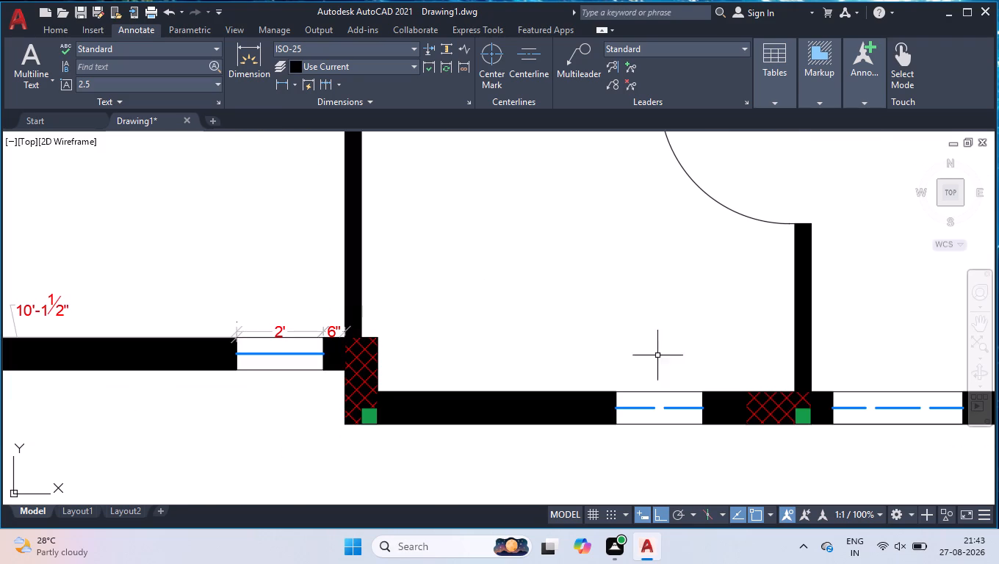
pyautogui.press('space')
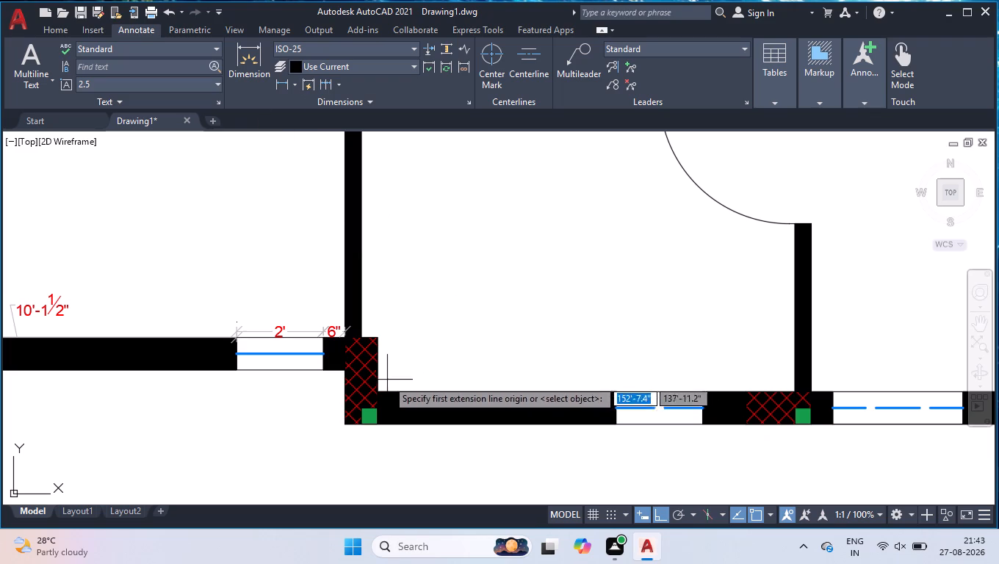
pyautogui.click(375, 391)
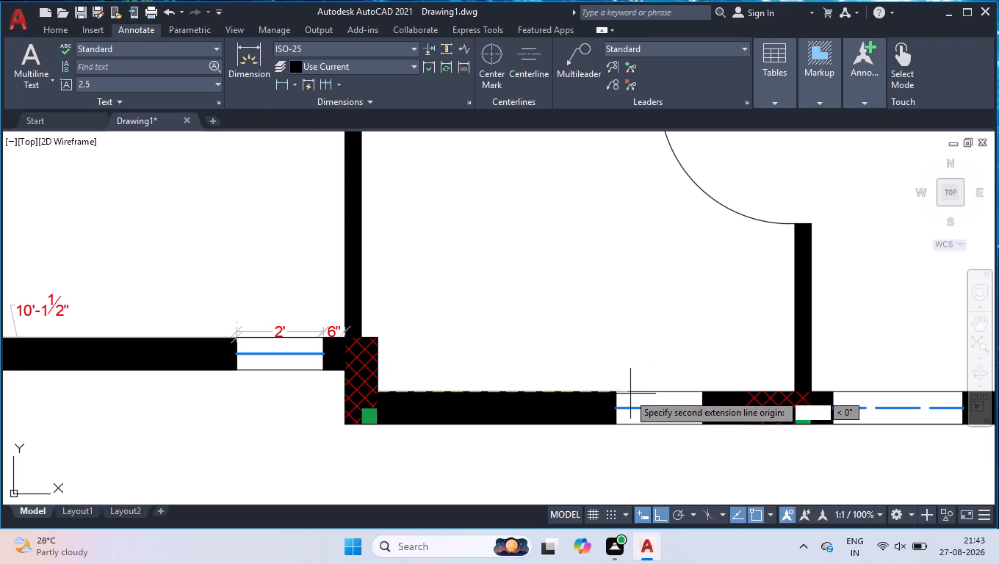
pyautogui.click(614, 392)
pyautogui.click(613, 376)
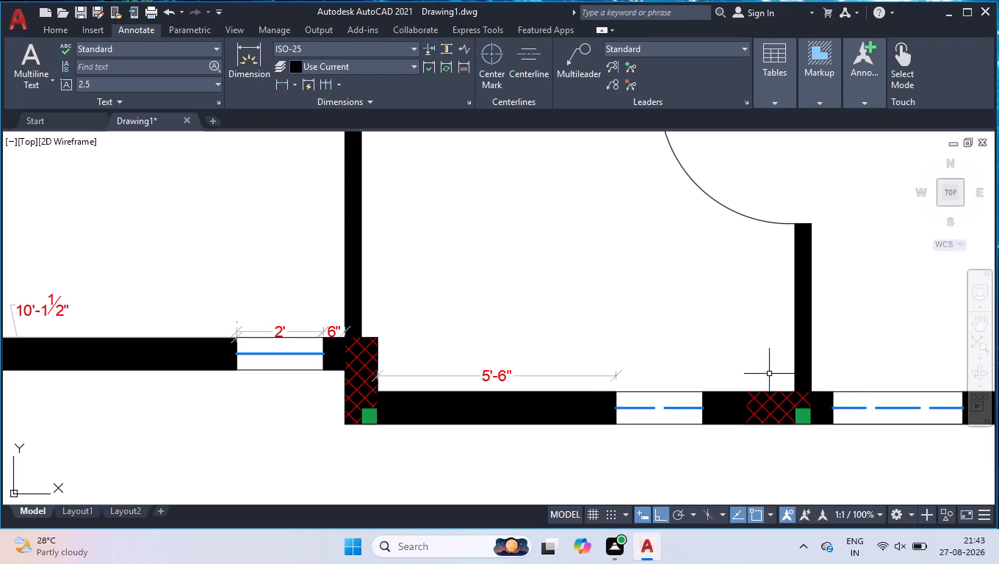
# Continue the bottom wall dimension across the window, the short wall piece and the hatched column up to the partition wall's near face.
pyautogui.scroll(1, 871, 357)
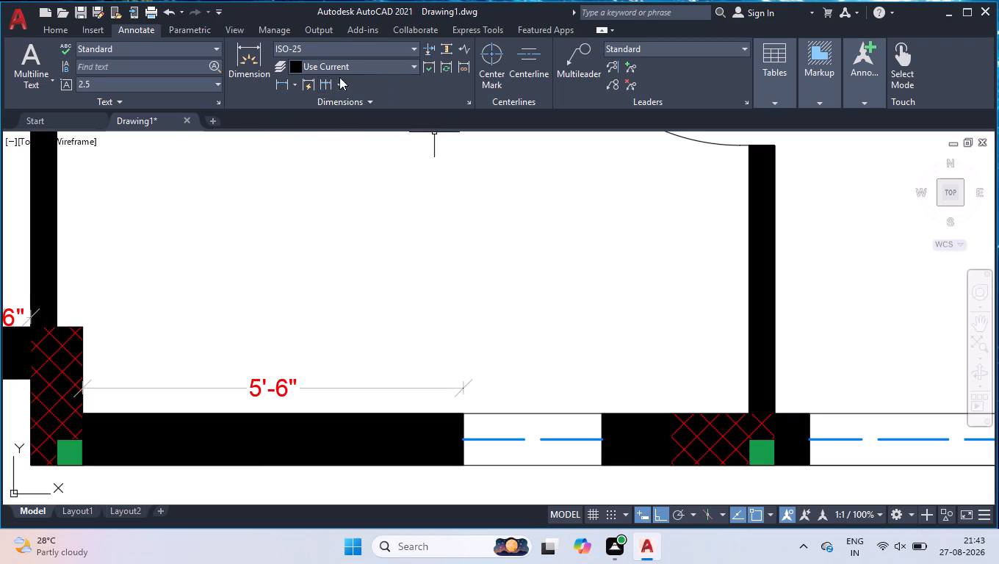
pyautogui.click(322, 89)
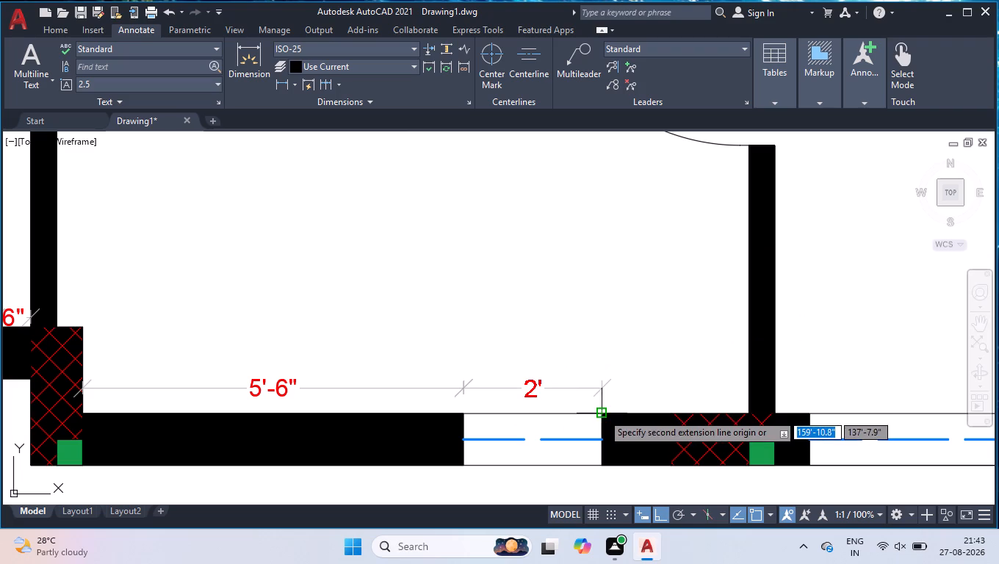
pyautogui.click(602, 413)
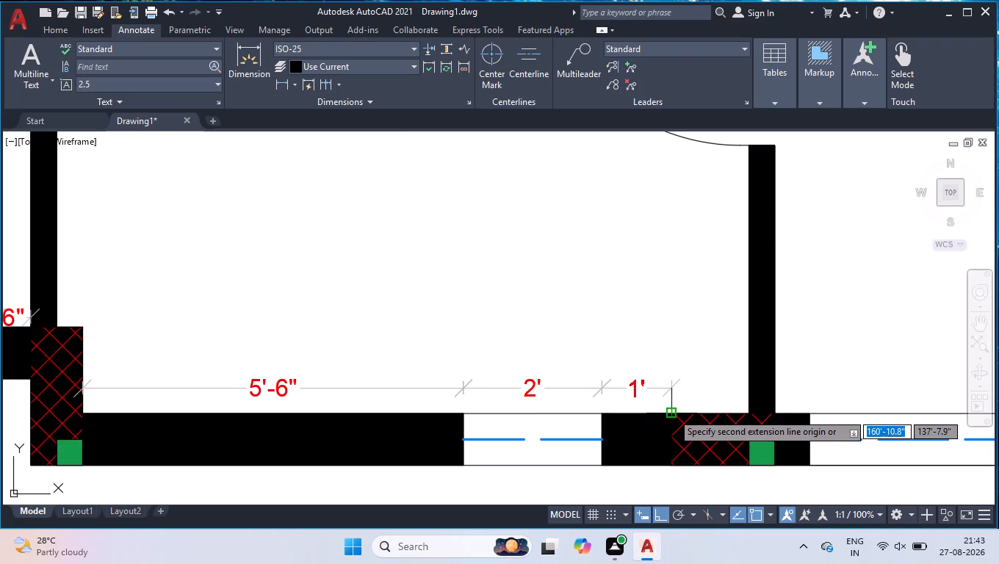
pyautogui.click(672, 413)
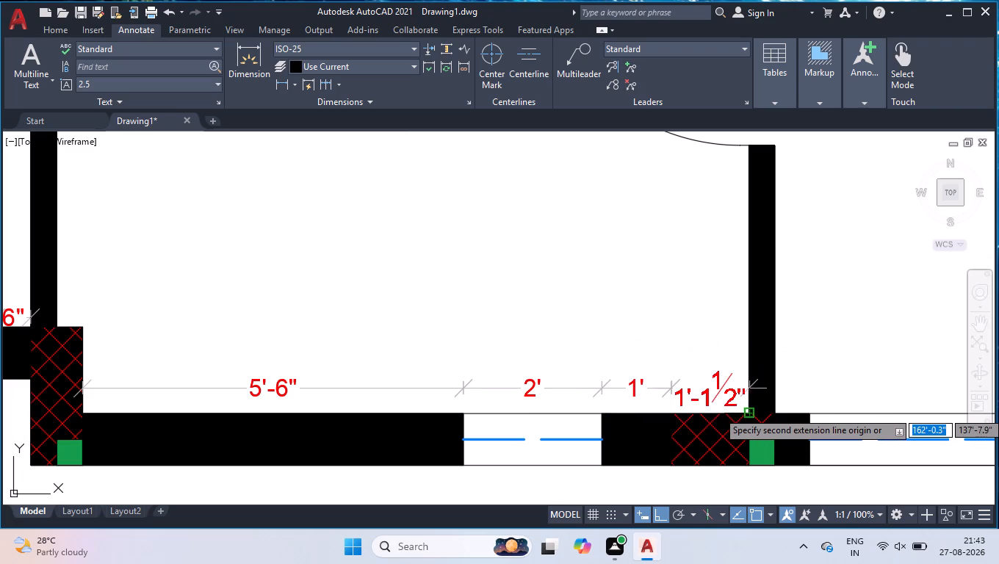
pyautogui.click(748, 411)
pyautogui.press('space')
pyautogui.press('space')
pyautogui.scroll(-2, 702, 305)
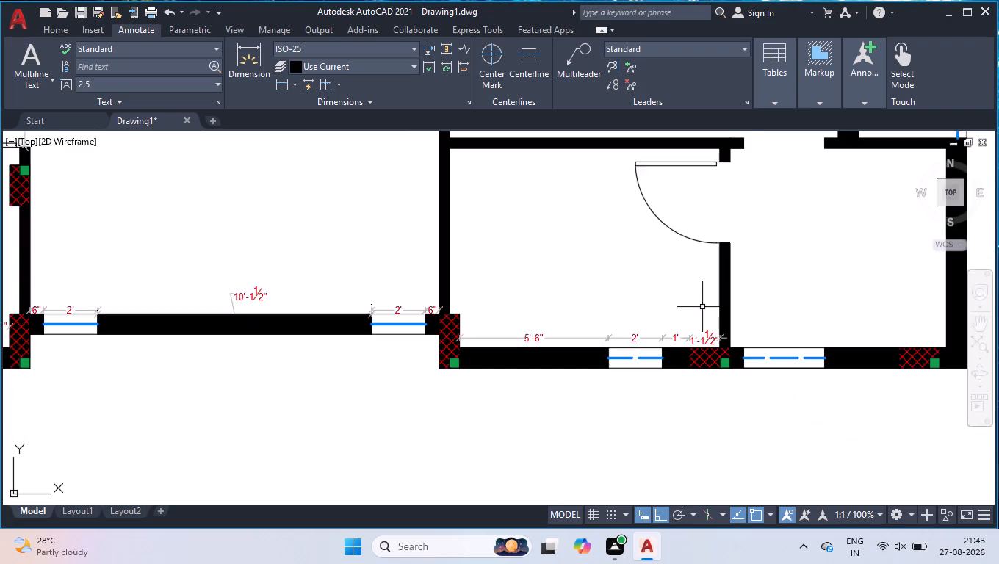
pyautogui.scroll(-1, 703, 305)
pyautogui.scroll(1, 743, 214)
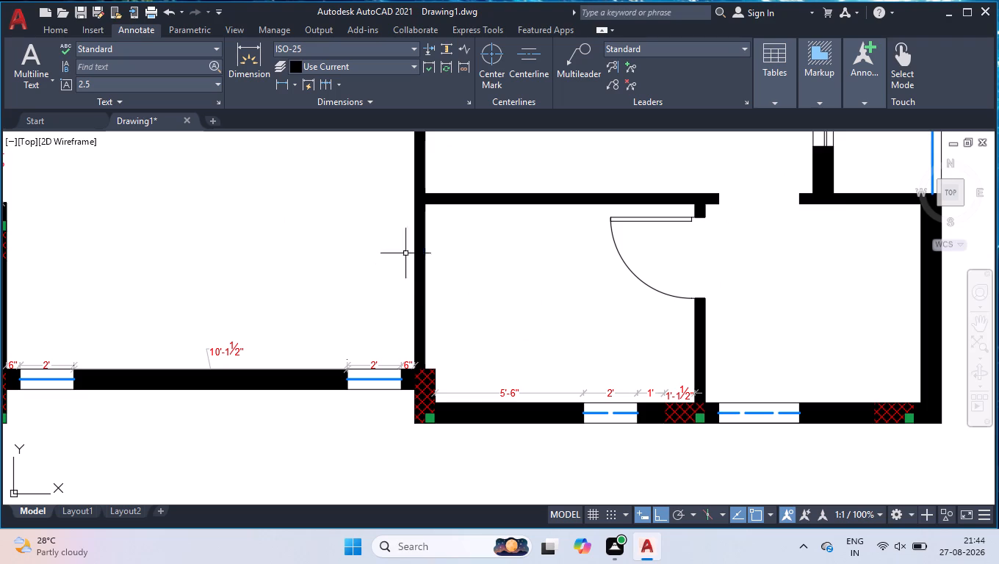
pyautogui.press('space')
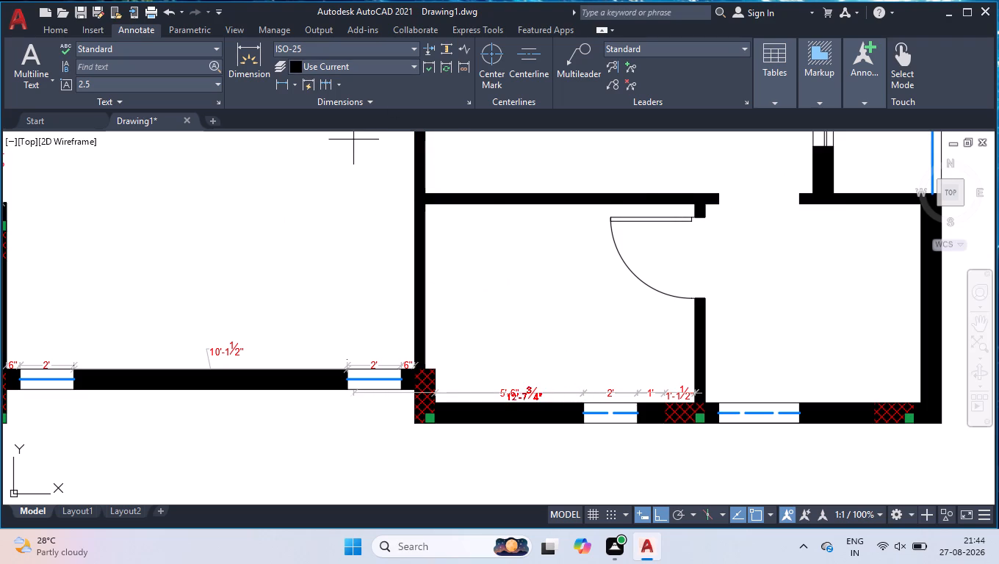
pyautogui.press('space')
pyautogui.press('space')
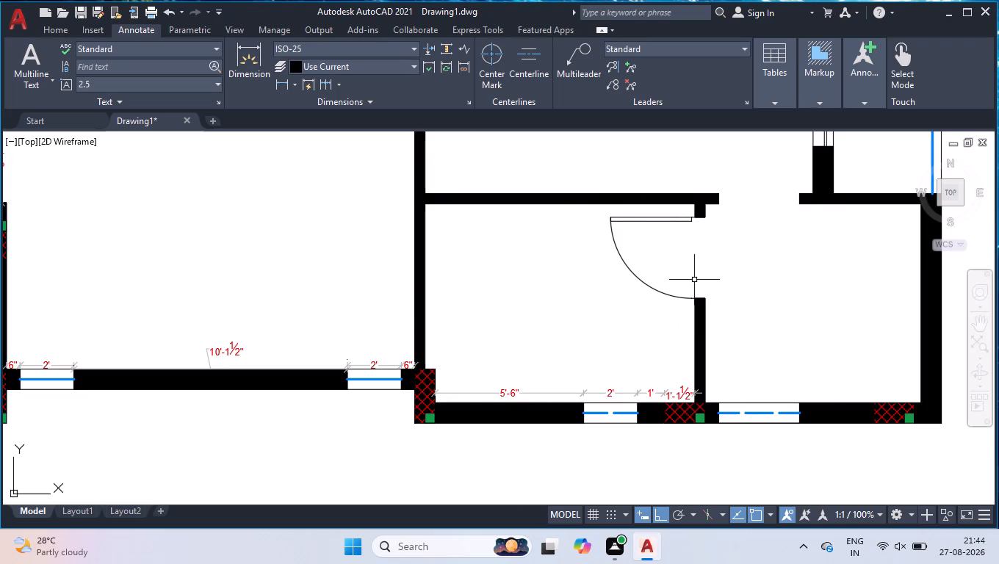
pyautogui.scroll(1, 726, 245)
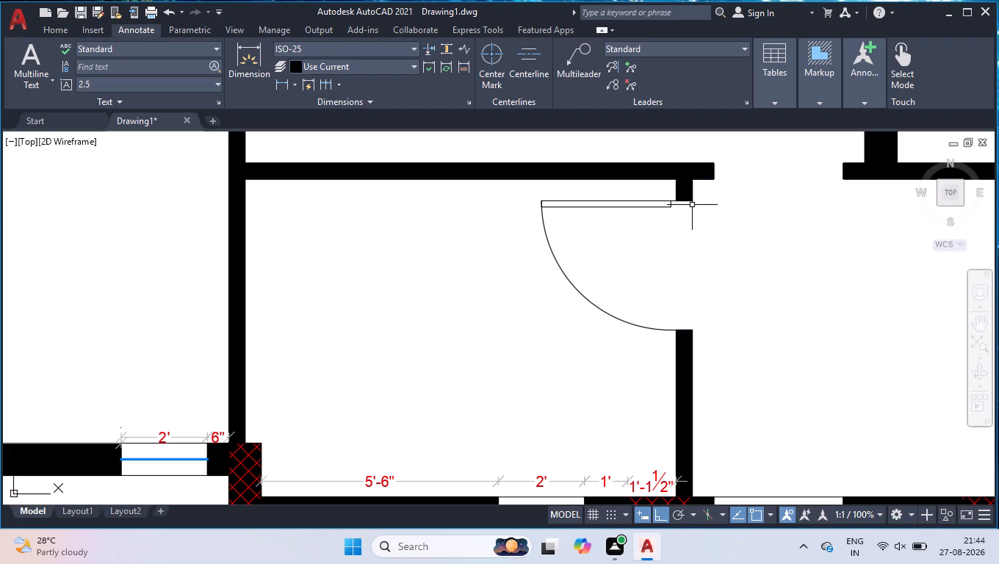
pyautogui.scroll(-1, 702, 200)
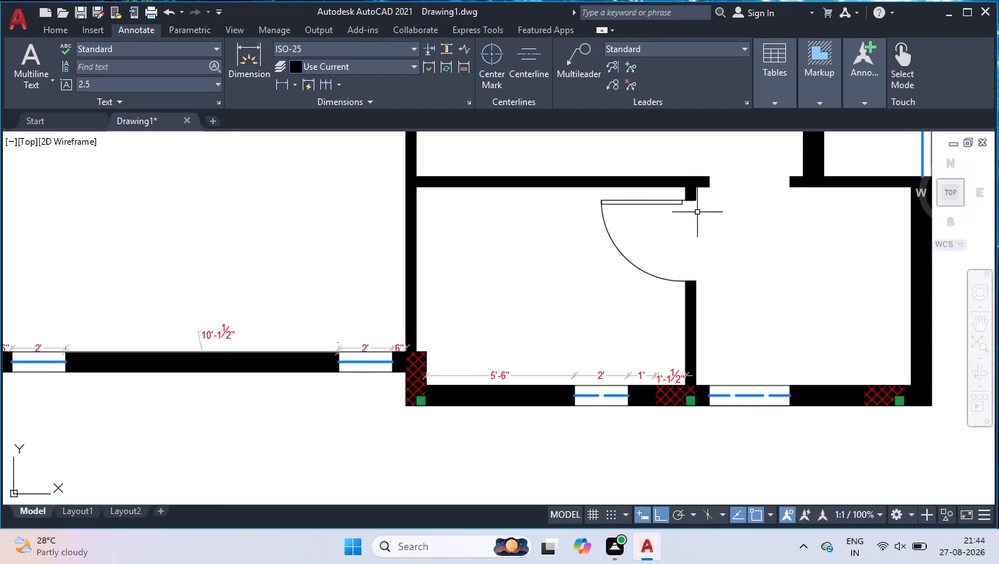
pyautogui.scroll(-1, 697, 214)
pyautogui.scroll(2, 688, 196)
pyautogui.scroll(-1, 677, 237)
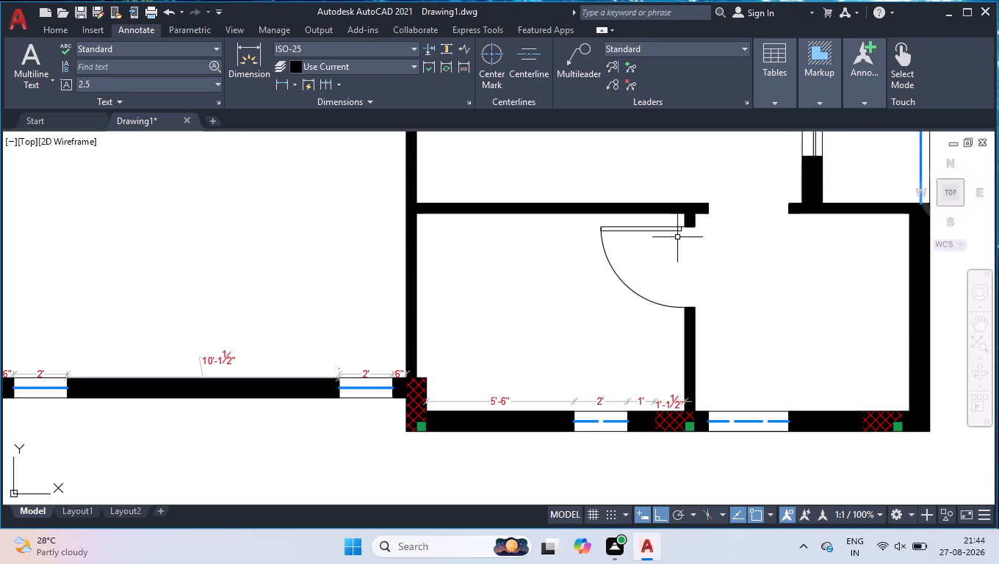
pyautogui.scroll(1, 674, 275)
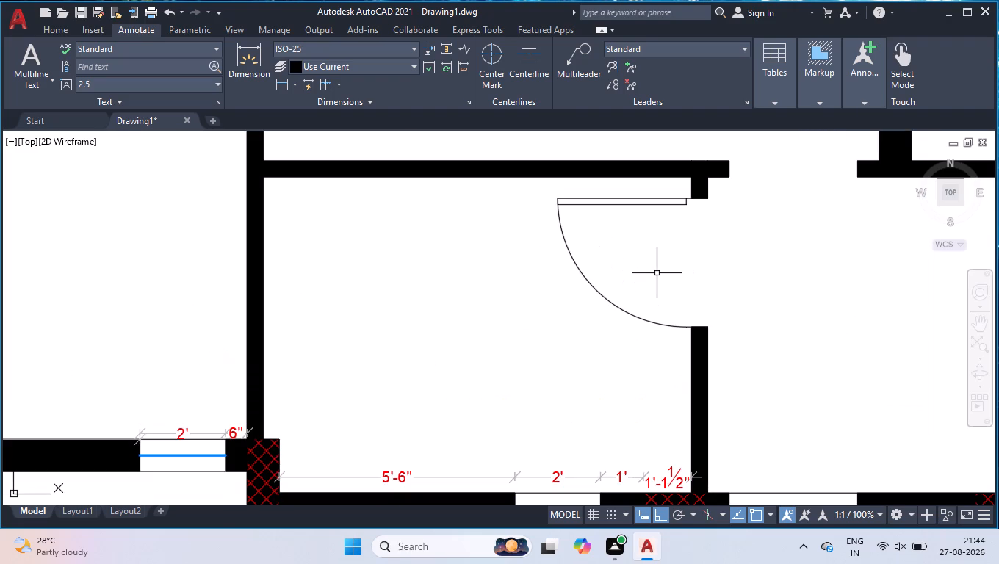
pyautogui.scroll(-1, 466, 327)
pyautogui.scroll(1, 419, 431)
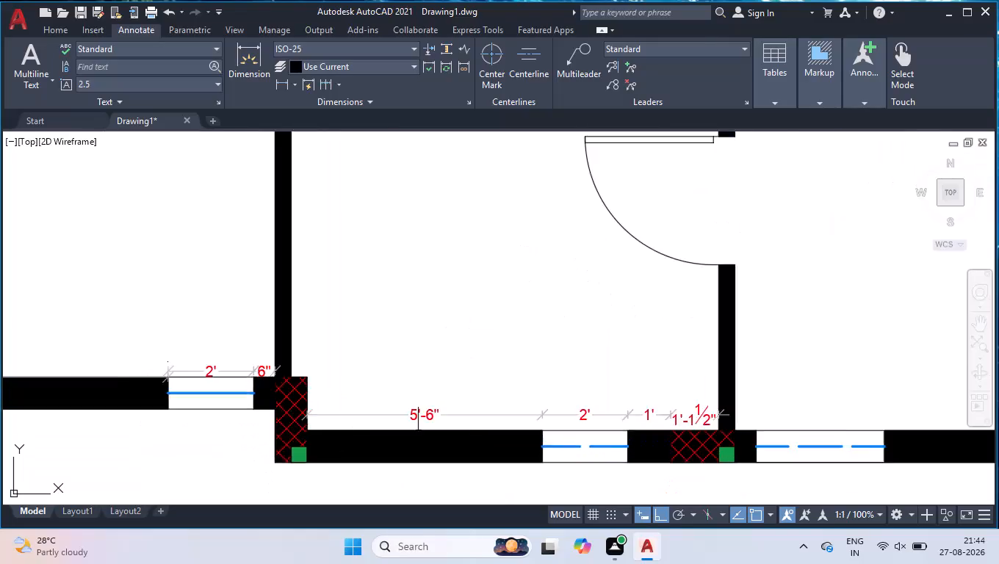
# Add a vertical linear dimension along the corner column's projecting face, from its upper corner down to the bottom wall's inner face.
pyautogui.scroll(2, 418, 433)
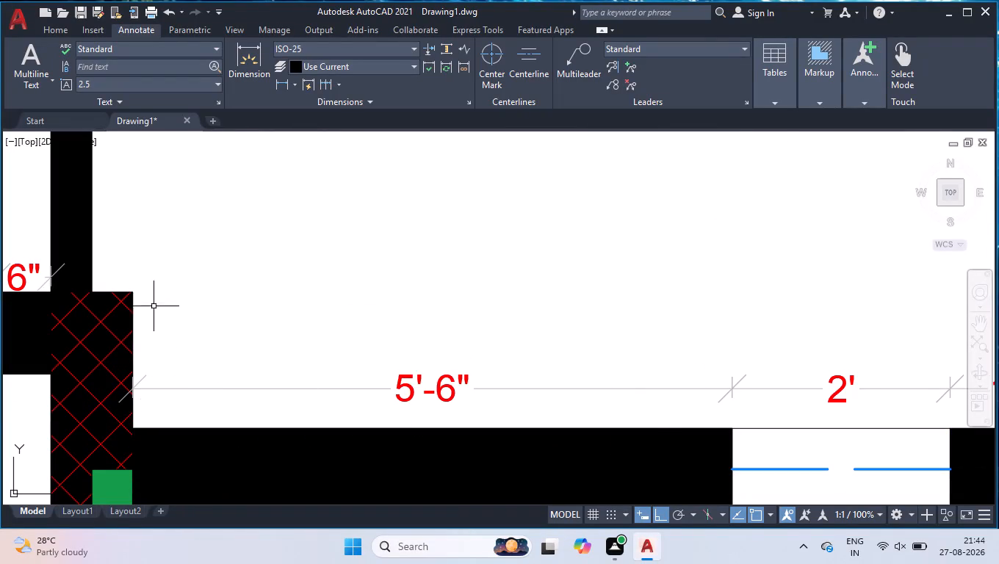
pyautogui.press('space')
pyautogui.press('space')
pyautogui.press('space')
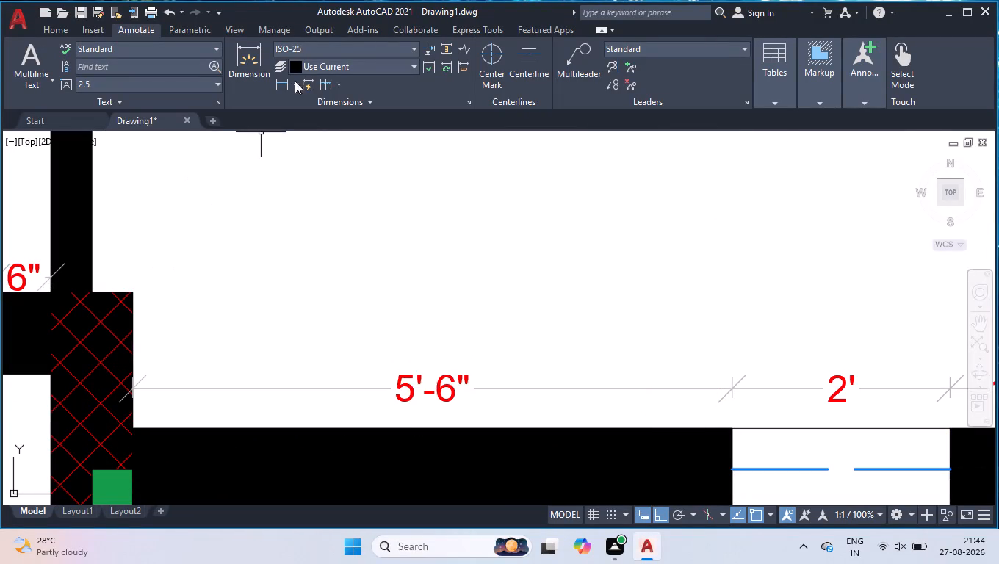
pyautogui.click(282, 87)
pyautogui.click(129, 295)
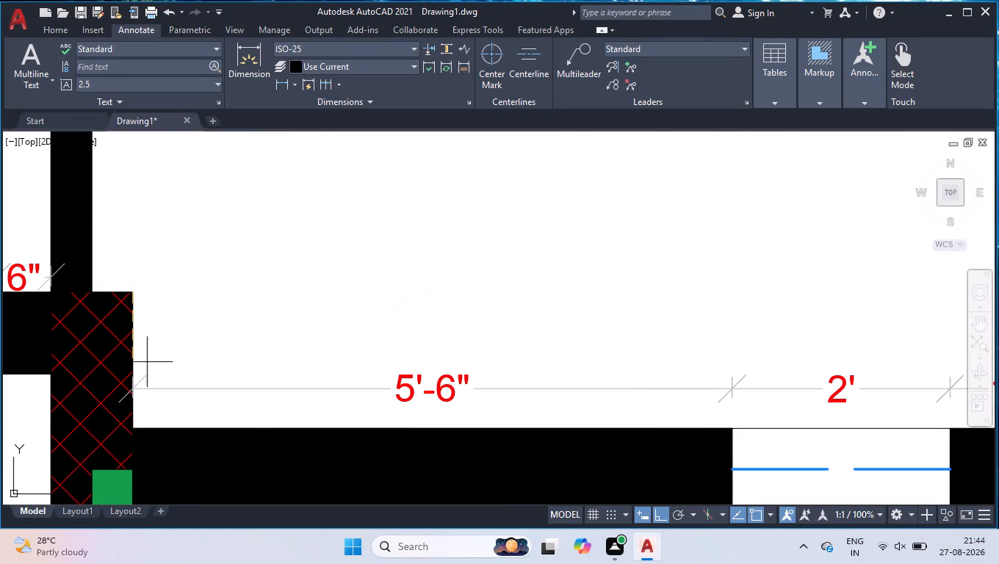
pyautogui.click(136, 427)
pyautogui.click(165, 416)
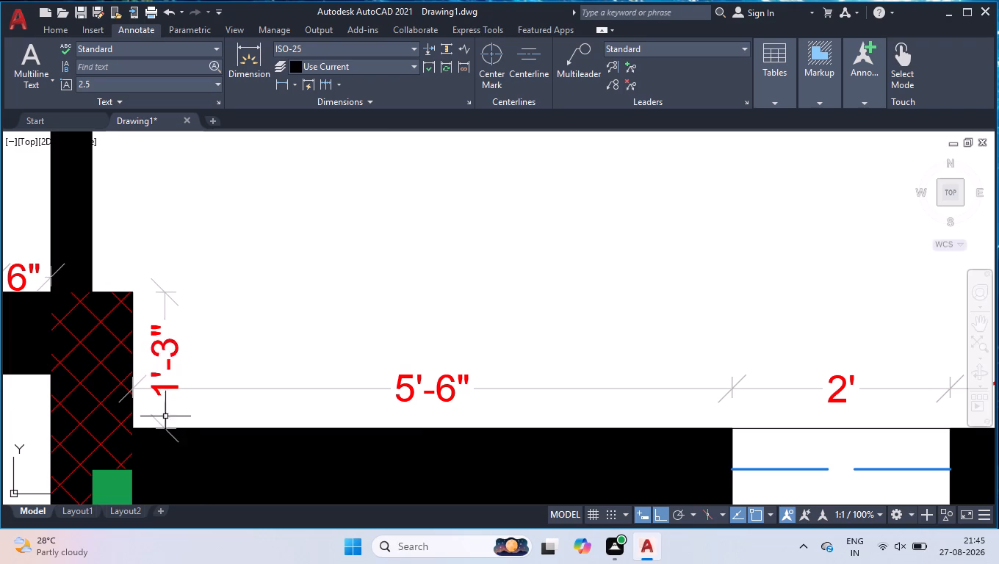
# Continue the vertical dimension from the bottom wall's inner face to the top wall's inner face, spanning the room's full height.
pyautogui.scroll(-4, 259, 284)
pyautogui.scroll(2, 278, 176)
pyautogui.click(332, 84)
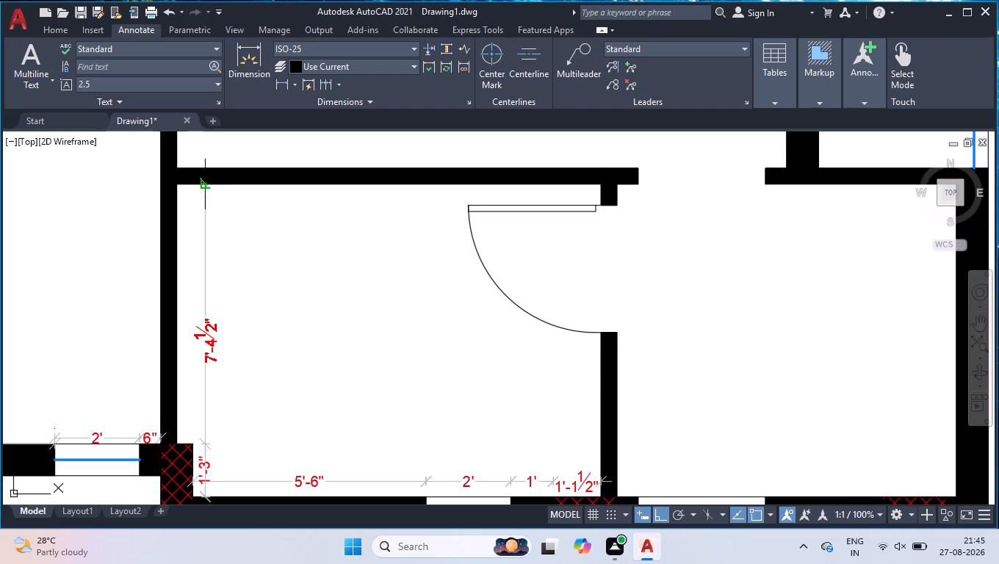
pyautogui.click(203, 182)
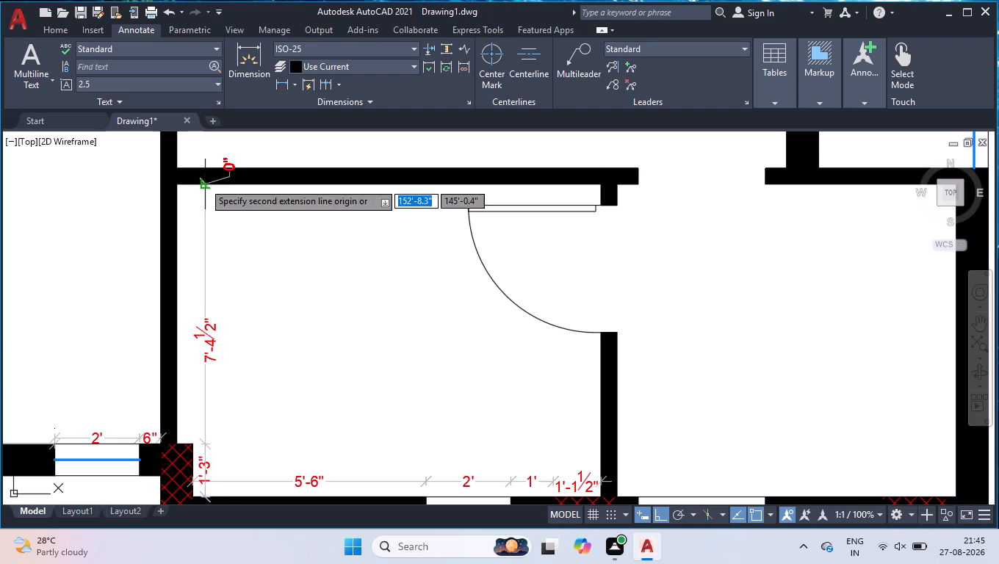
pyautogui.press('space')
pyautogui.press('space')
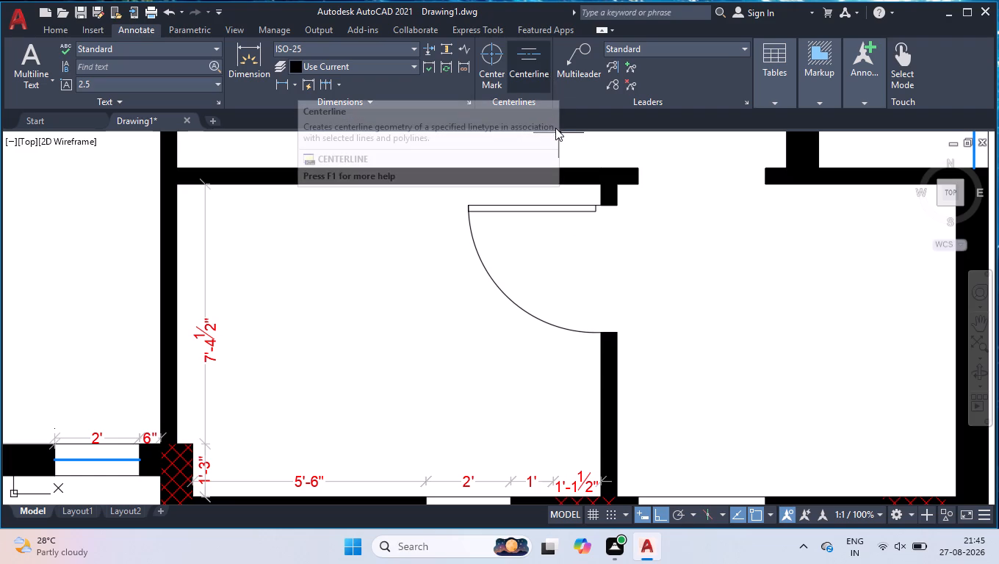
# Review the bottom room's dimensions and the surrounding floor plan for areas still lacking dimensions.
pyautogui.scroll(-2, 561, 120)
pyautogui.scroll(-5, 563, 278)
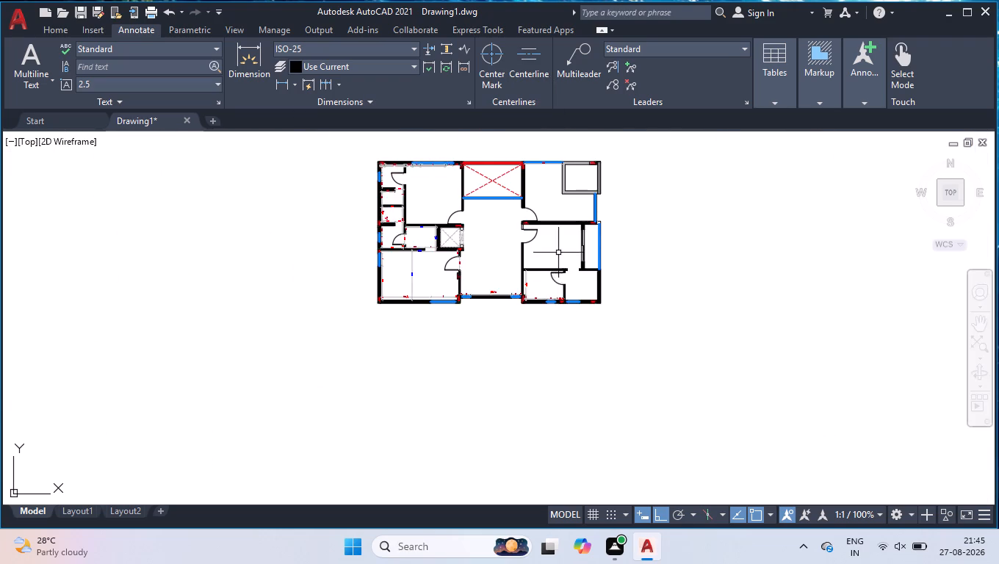
pyautogui.scroll(3, 558, 251)
pyautogui.scroll(-1, 527, 264)
pyautogui.scroll(1, 516, 151)
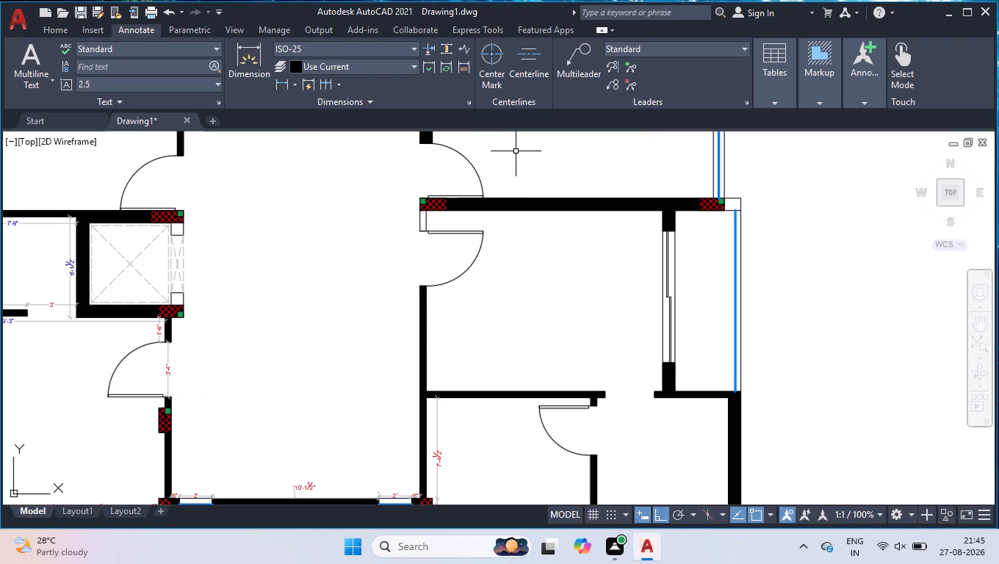
pyautogui.scroll(-1, 515, 274)
pyautogui.scroll(2, 477, 444)
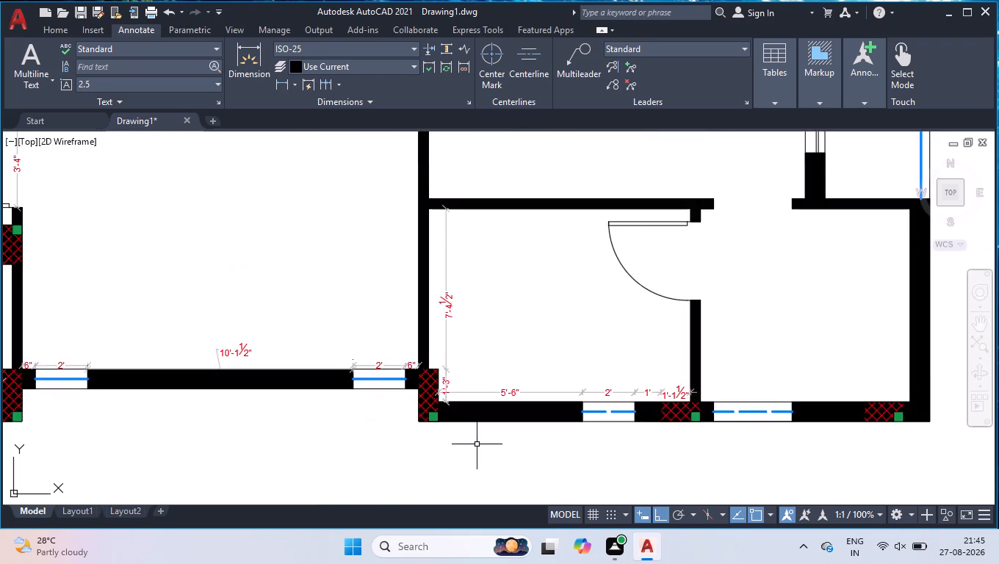
pyautogui.scroll(1, 477, 444)
pyautogui.scroll(-1, 480, 292)
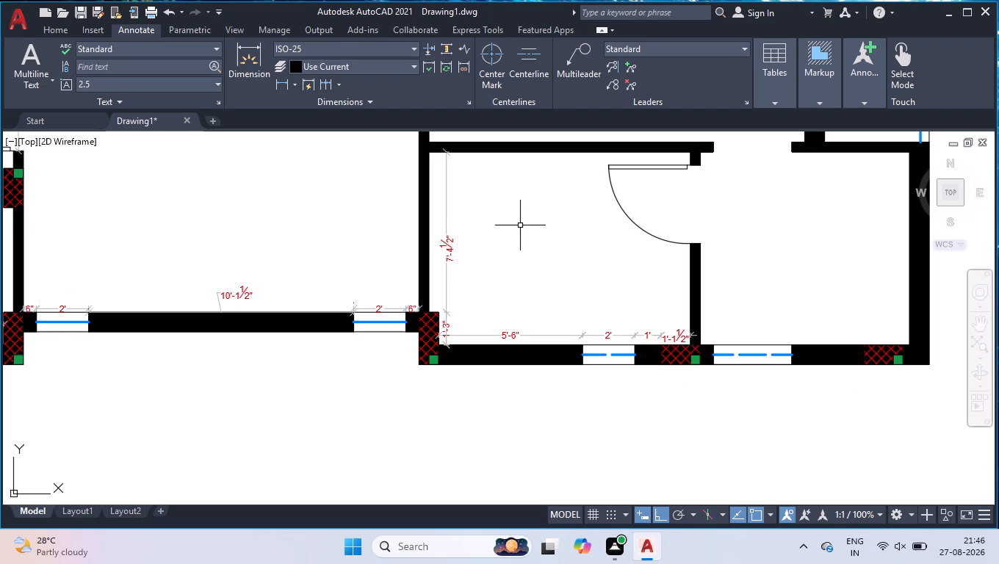
pyautogui.scroll(-4, 538, 310)
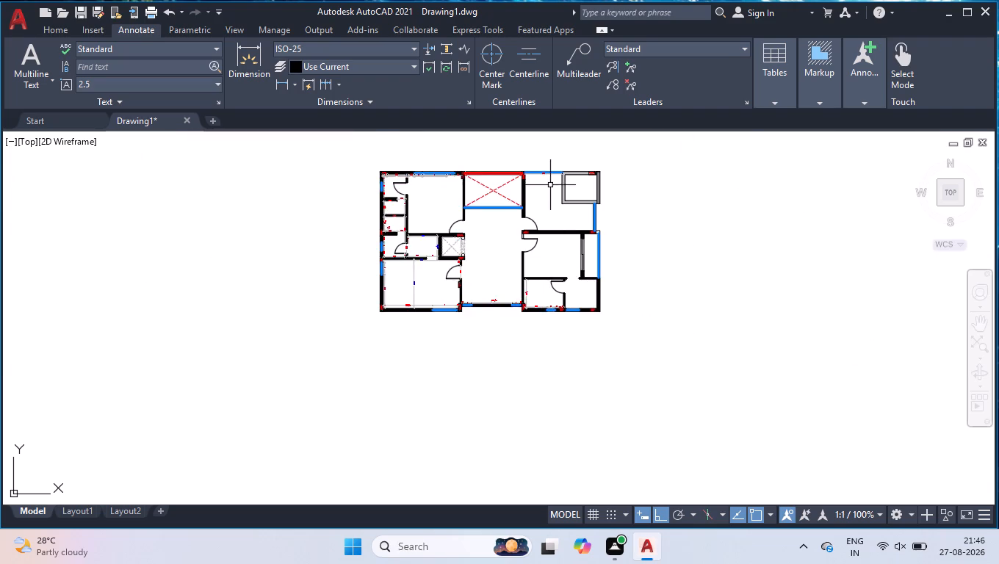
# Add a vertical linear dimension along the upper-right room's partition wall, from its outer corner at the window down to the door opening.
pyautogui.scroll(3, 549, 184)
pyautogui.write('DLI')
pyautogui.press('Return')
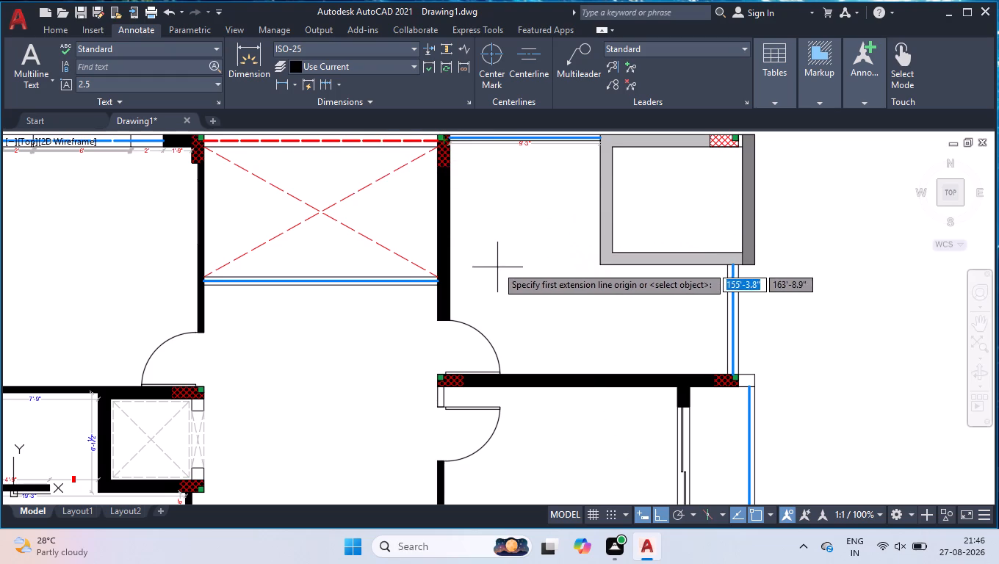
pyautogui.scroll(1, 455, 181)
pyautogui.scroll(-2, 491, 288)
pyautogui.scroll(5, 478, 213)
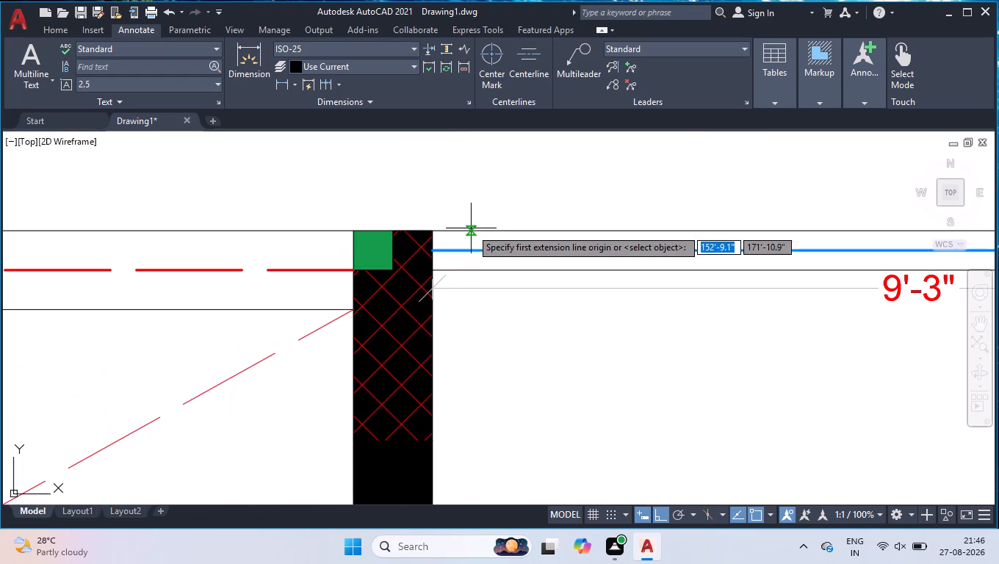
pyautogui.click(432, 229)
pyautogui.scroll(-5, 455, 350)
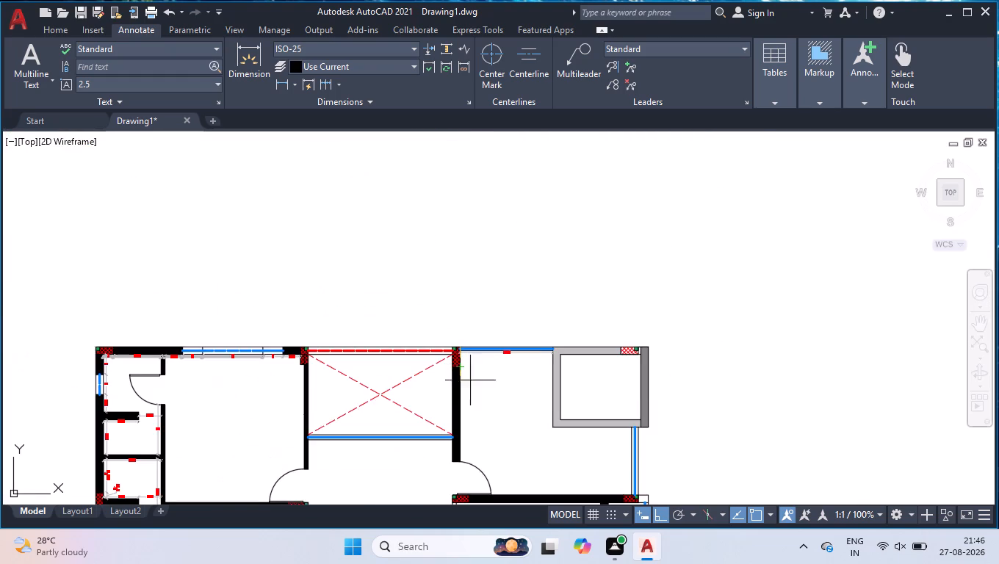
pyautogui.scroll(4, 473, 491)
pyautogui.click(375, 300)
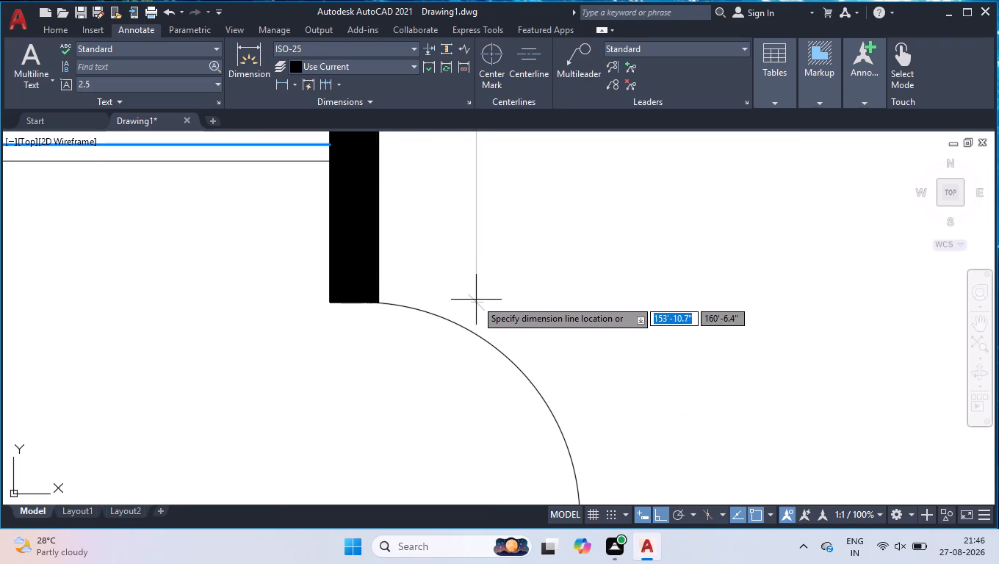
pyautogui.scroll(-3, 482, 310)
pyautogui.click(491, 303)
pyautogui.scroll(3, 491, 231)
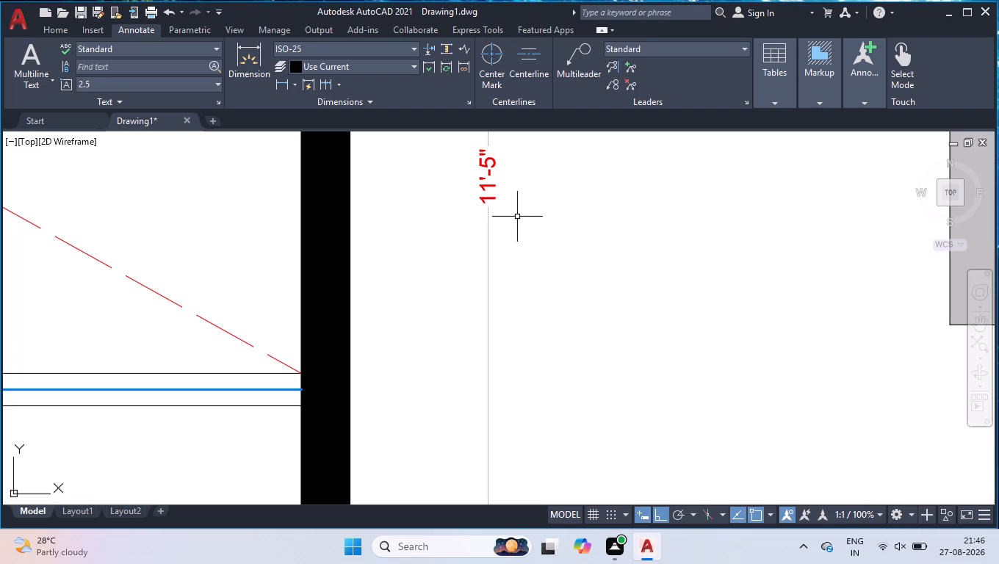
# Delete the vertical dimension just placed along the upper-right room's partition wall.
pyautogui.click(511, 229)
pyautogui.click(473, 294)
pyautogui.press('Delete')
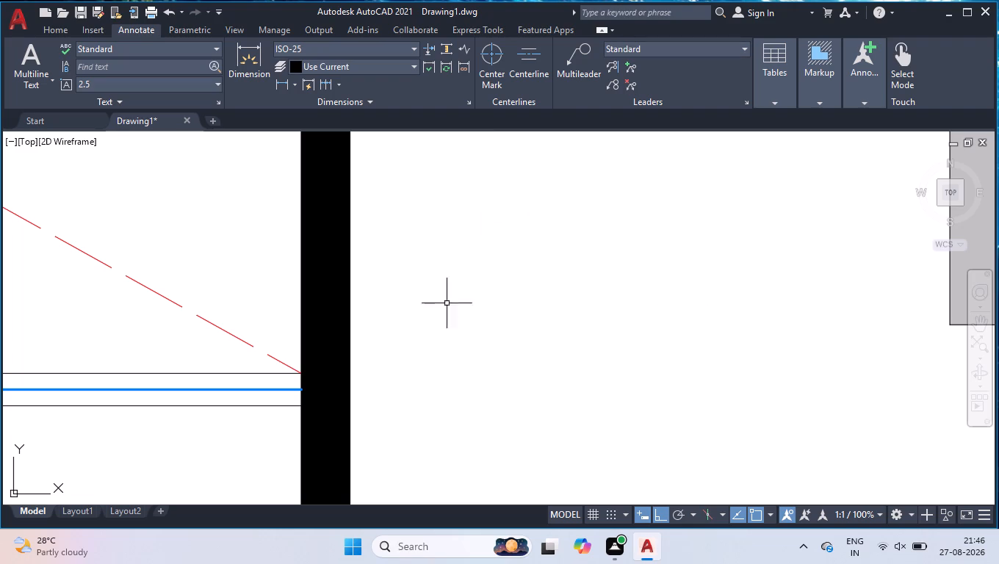
# Add a horizontal linear dimension across the bottom room's full width, between the inner faces of its two side walls, above the wall dimensions.
pyautogui.scroll(-5, 447, 303)
pyautogui.scroll(3, 487, 399)
pyautogui.scroll(-1, 505, 350)
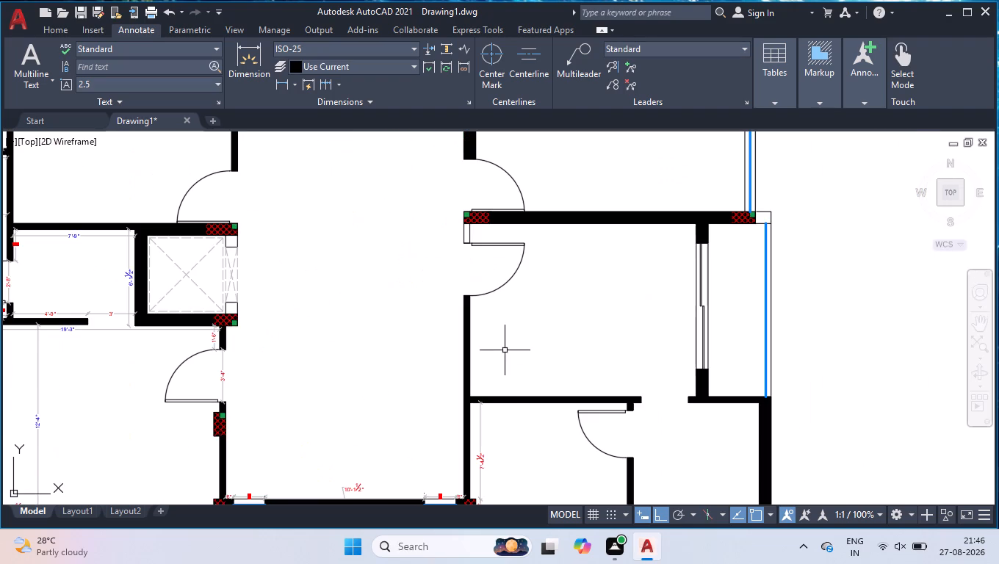
pyautogui.scroll(1, 499, 466)
pyautogui.scroll(-1, 494, 363)
pyautogui.scroll(1, 479, 463)
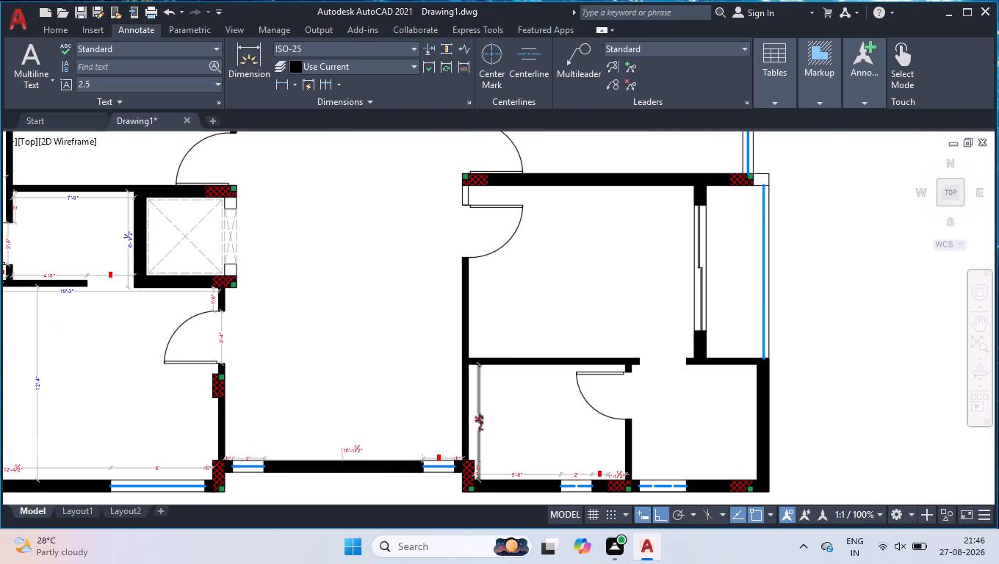
pyautogui.scroll(1, 479, 463)
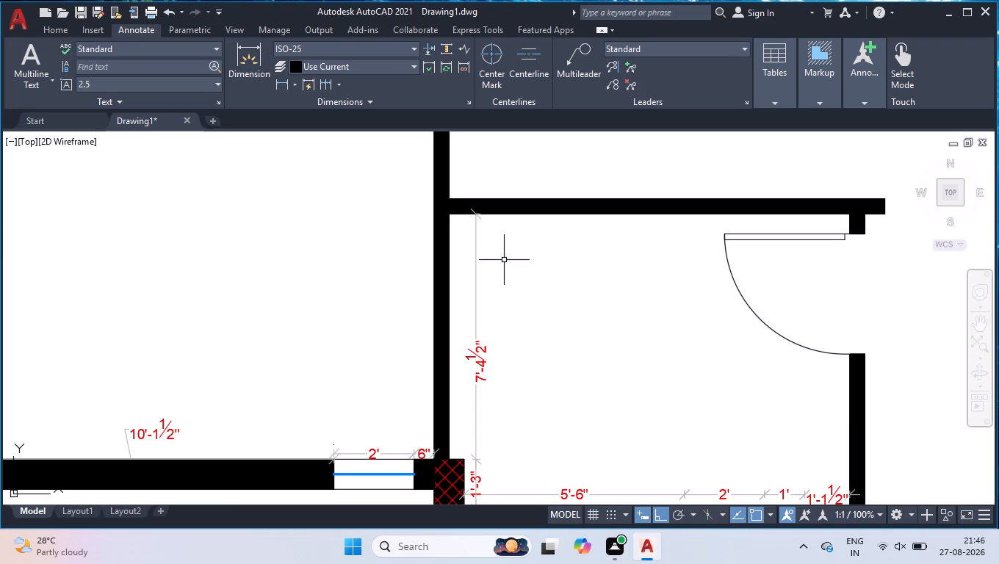
pyautogui.write('DLI')
pyautogui.press('Return')
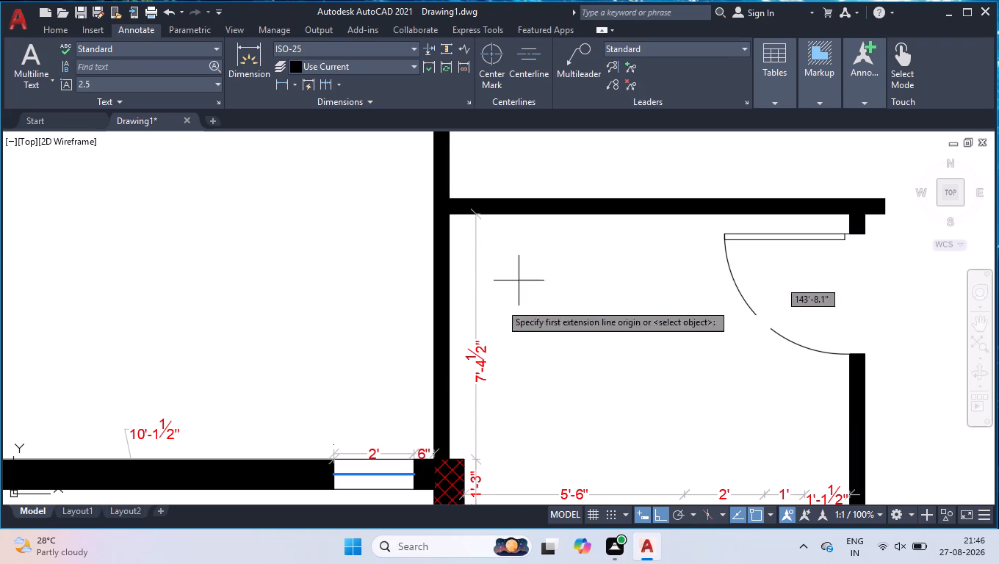
pyautogui.click(450, 414)
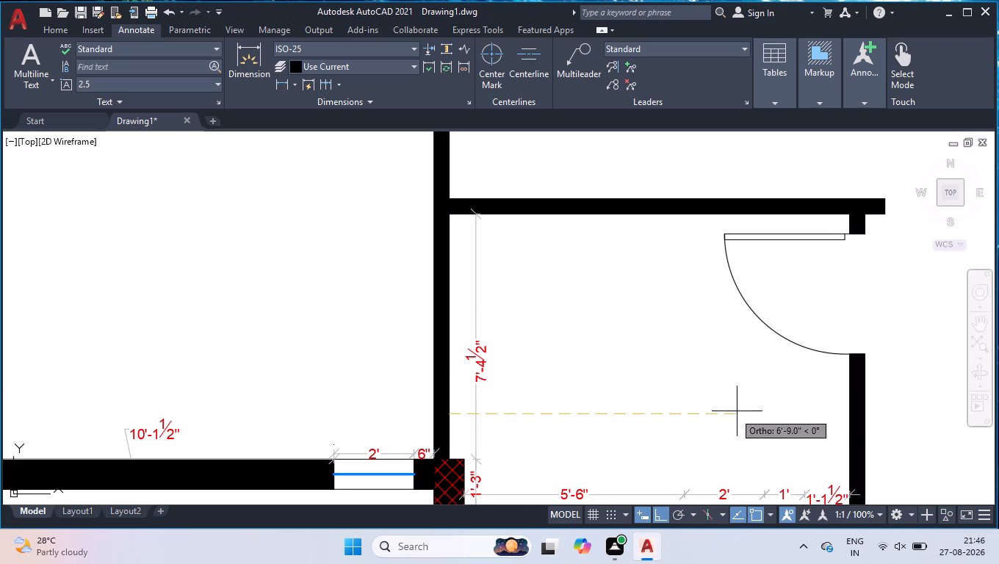
pyautogui.click(847, 416)
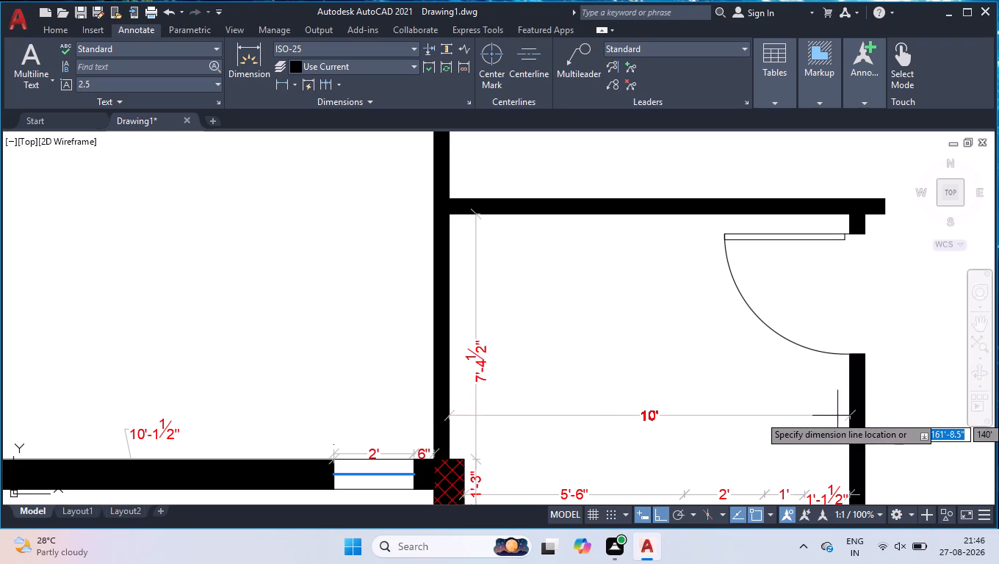
pyautogui.click(821, 416)
pyautogui.click(679, 395)
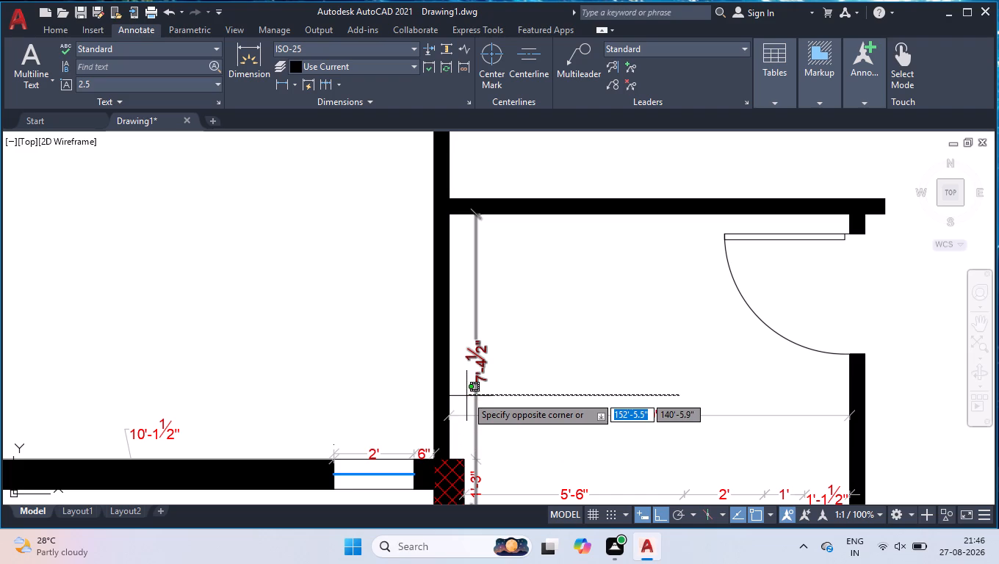
pyautogui.click(566, 377)
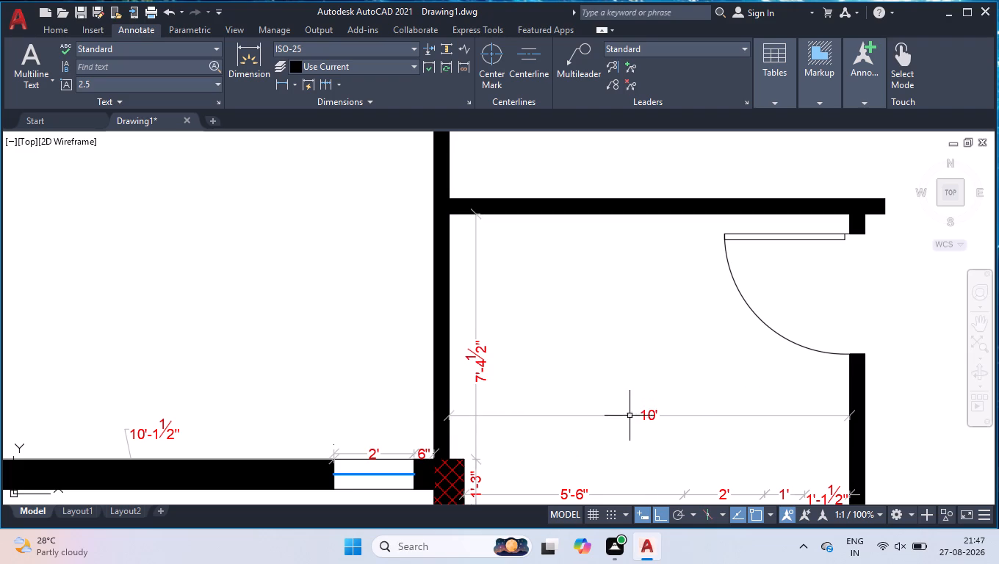
# Change the text colour of the bottom room's overall width and height dimensions to blue.
pyautogui.click(631, 415)
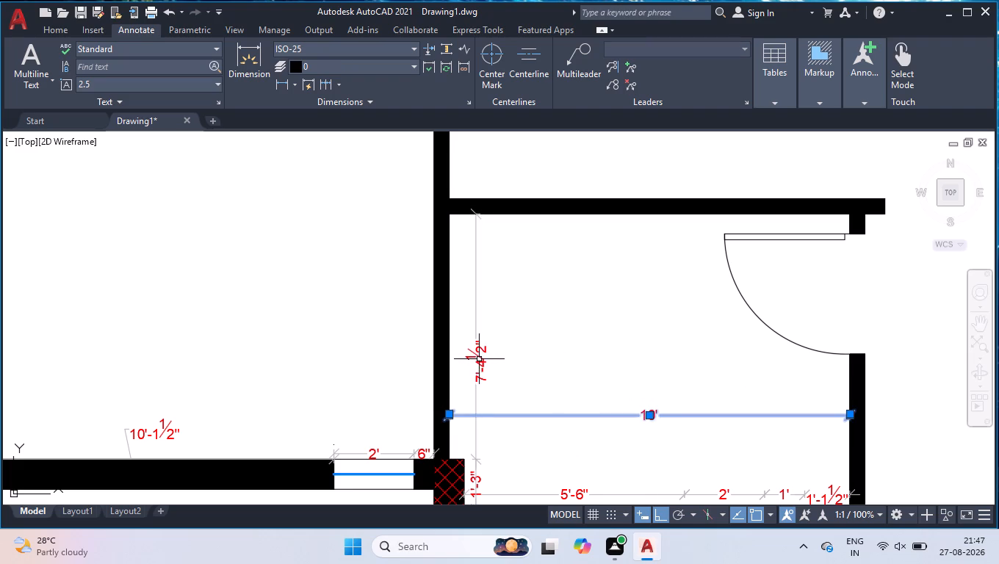
pyautogui.click(479, 359)
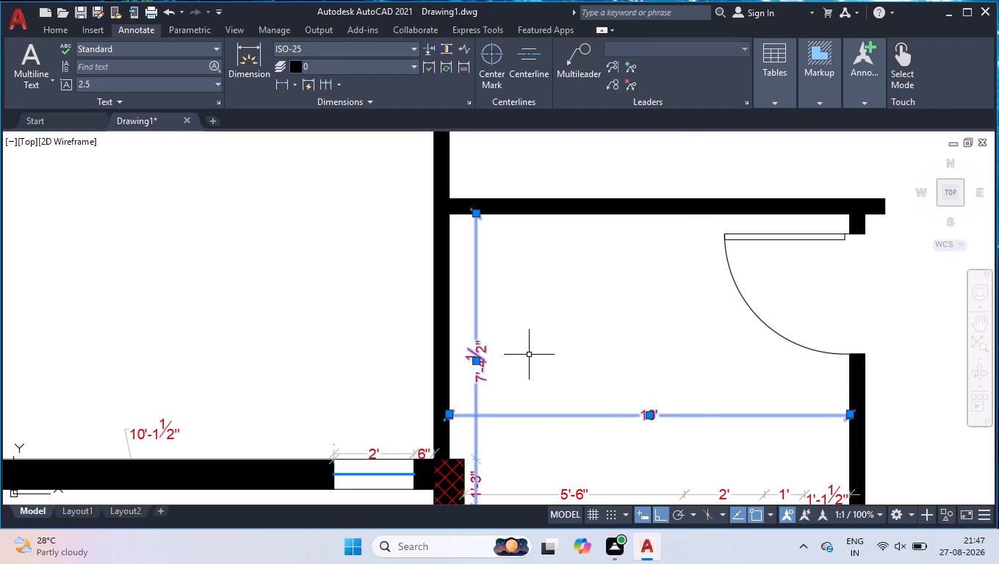
pyautogui.hotkey('ctrl', '1')
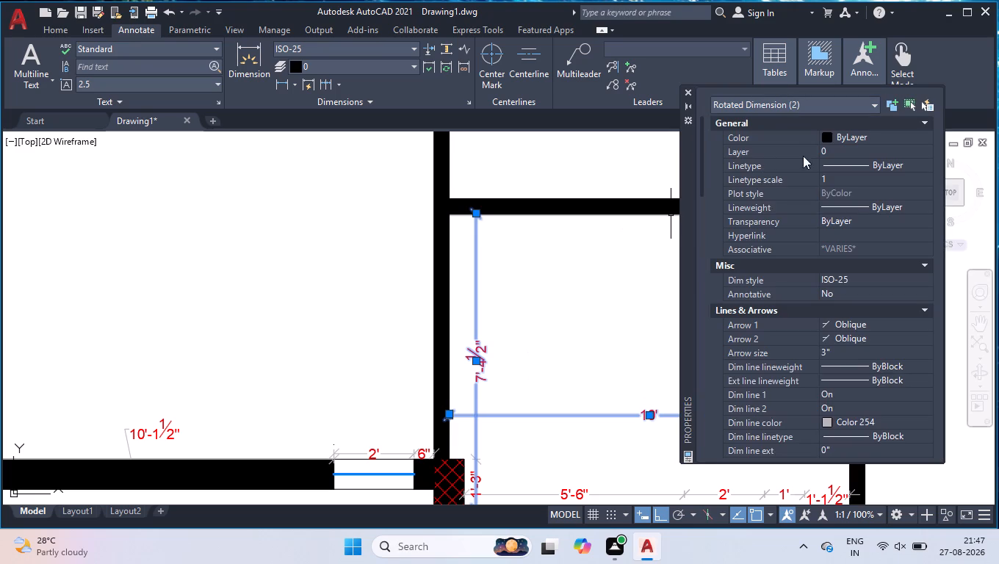
pyautogui.scroll(-3, 844, 190)
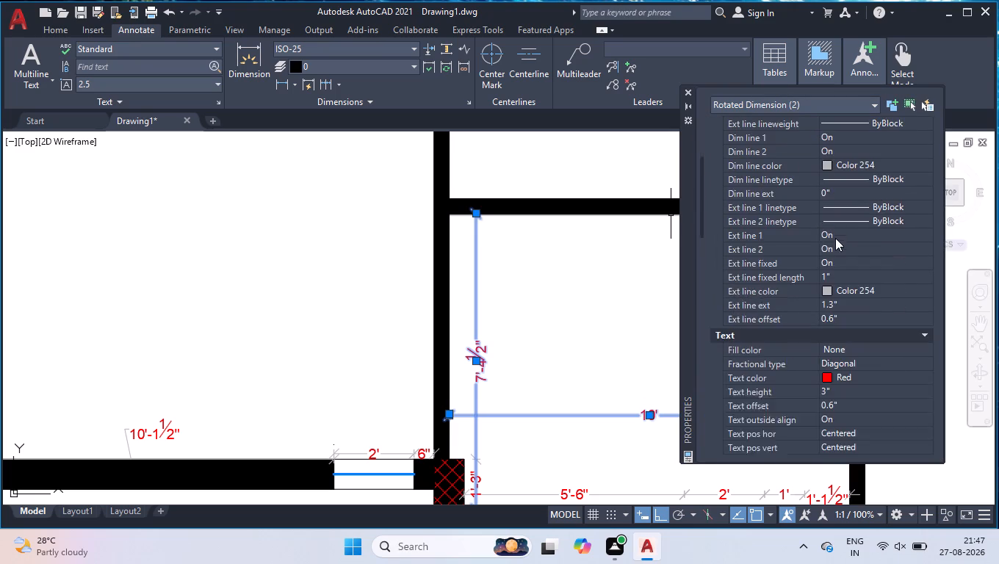
pyautogui.scroll(-2, 831, 280)
pyautogui.click(871, 204)
pyautogui.click(881, 203)
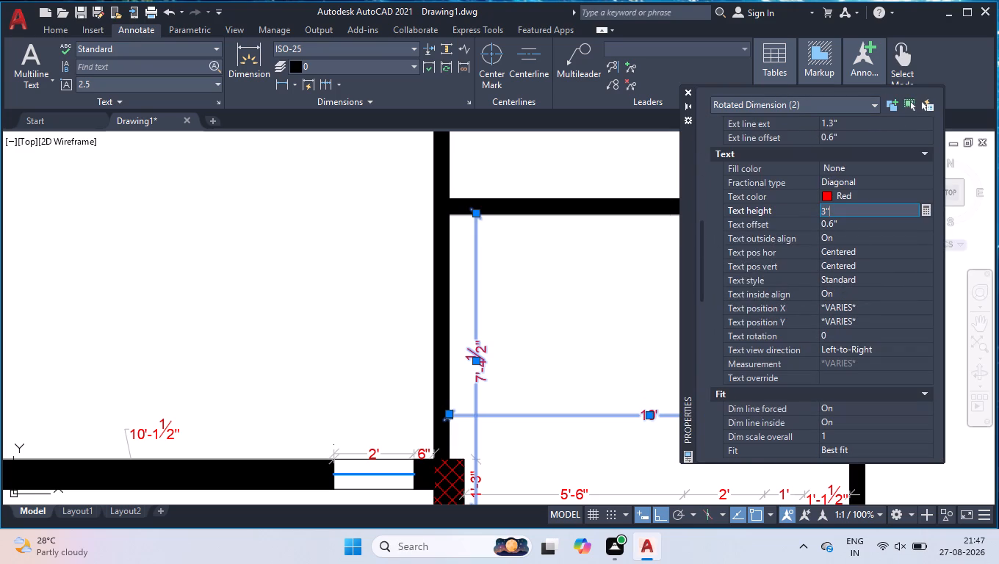
pyautogui.click(882, 198)
pyautogui.click(881, 195)
pyautogui.click(843, 261)
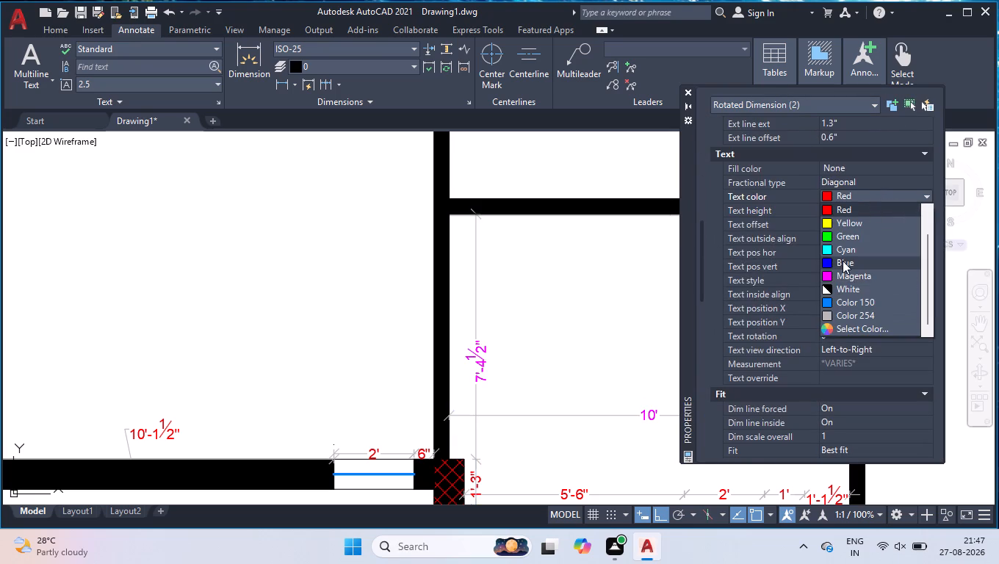
pyautogui.click(690, 92)
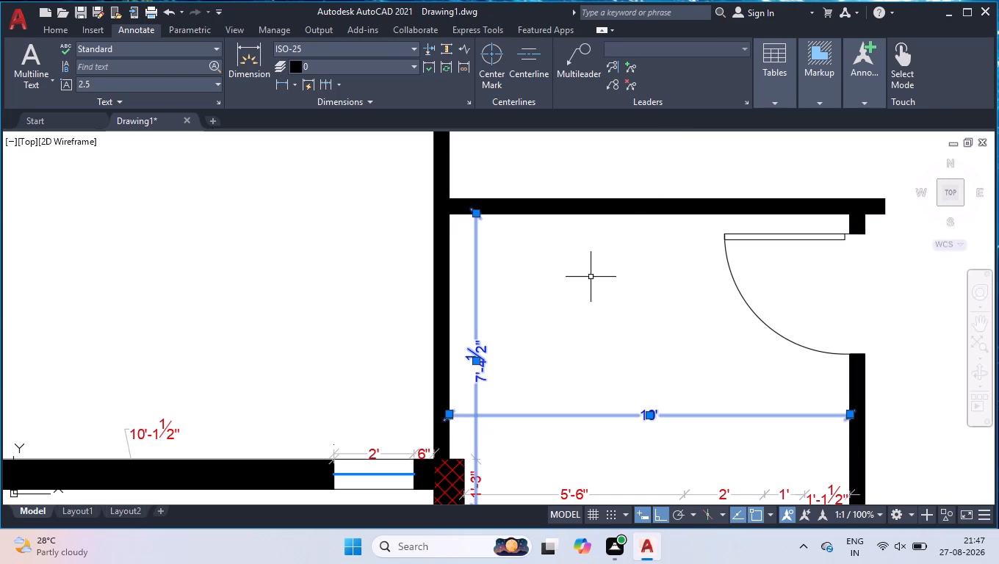
pyautogui.keyDown('shift'); pyautogui.click(585, 308); pyautogui.keyUp('shift')
pyautogui.keyDown('shift'); pyautogui.click(472, 437); pyautogui.keyUp('shift')
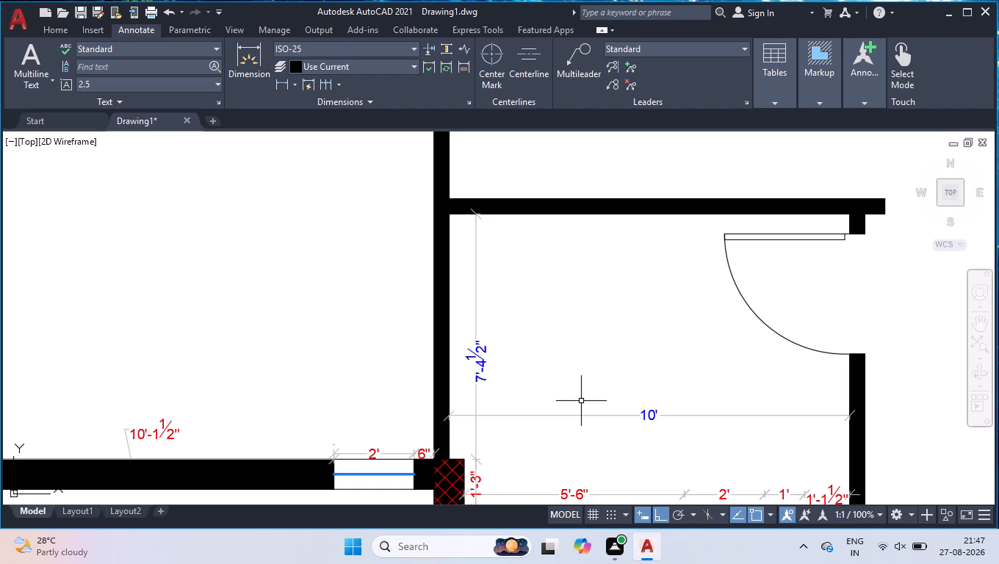
pyautogui.scroll(-2, 576, 419)
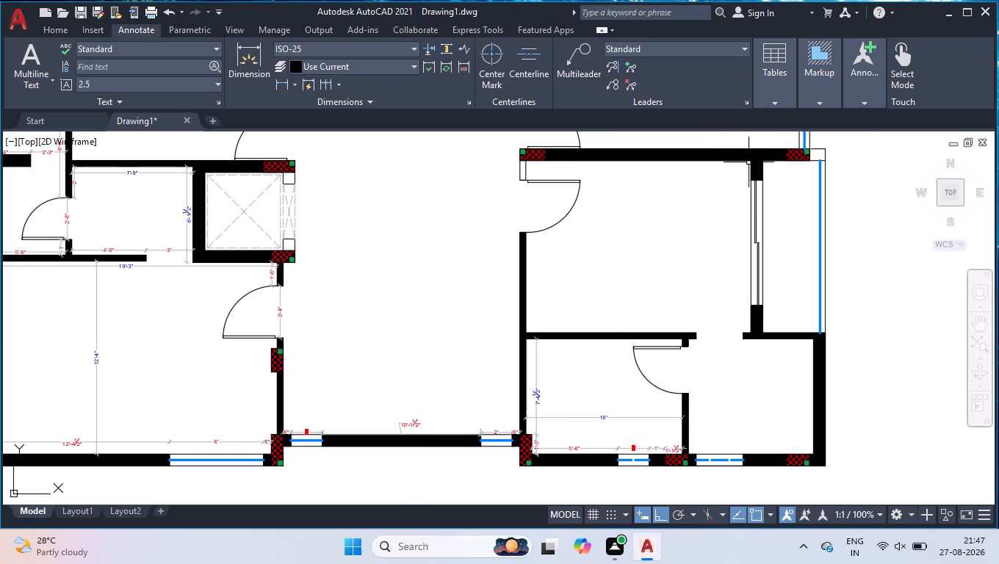
# Fill the short wall stub above the door of the room with the sliding door with a solid black hatch.
pyautogui.scroll(1, 749, 162)
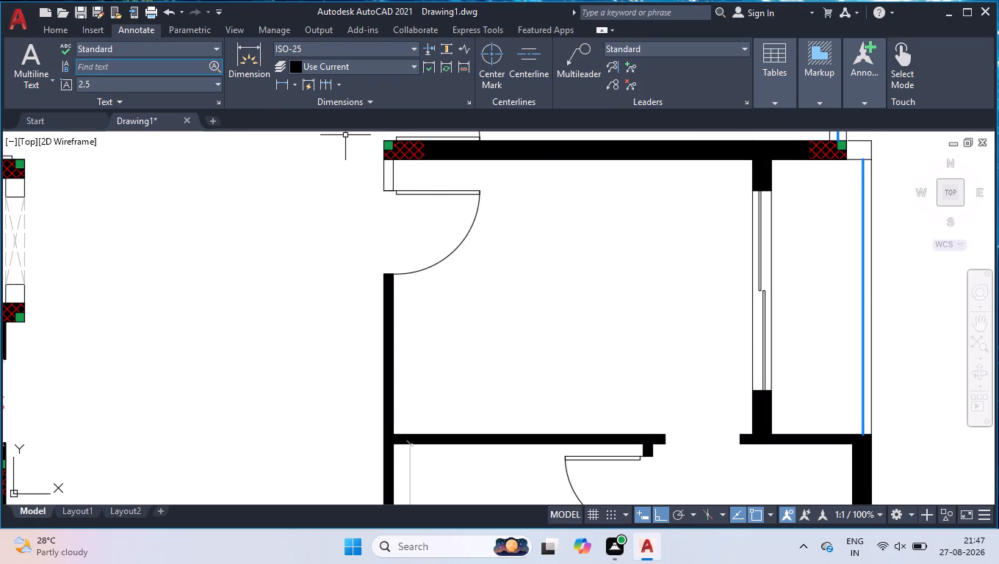
pyautogui.click(50, 30)
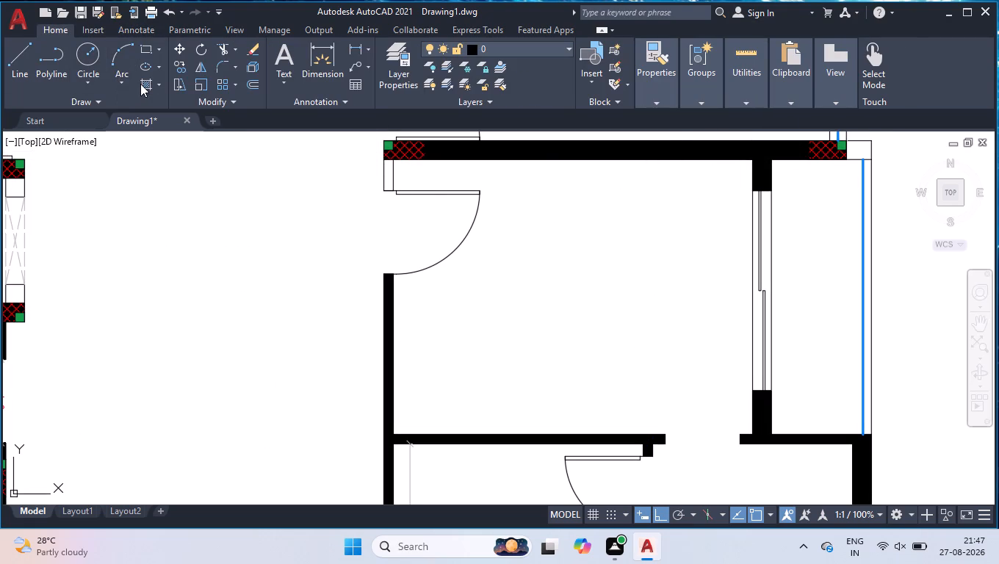
pyautogui.click(140, 84)
pyautogui.scroll(3, 403, 150)
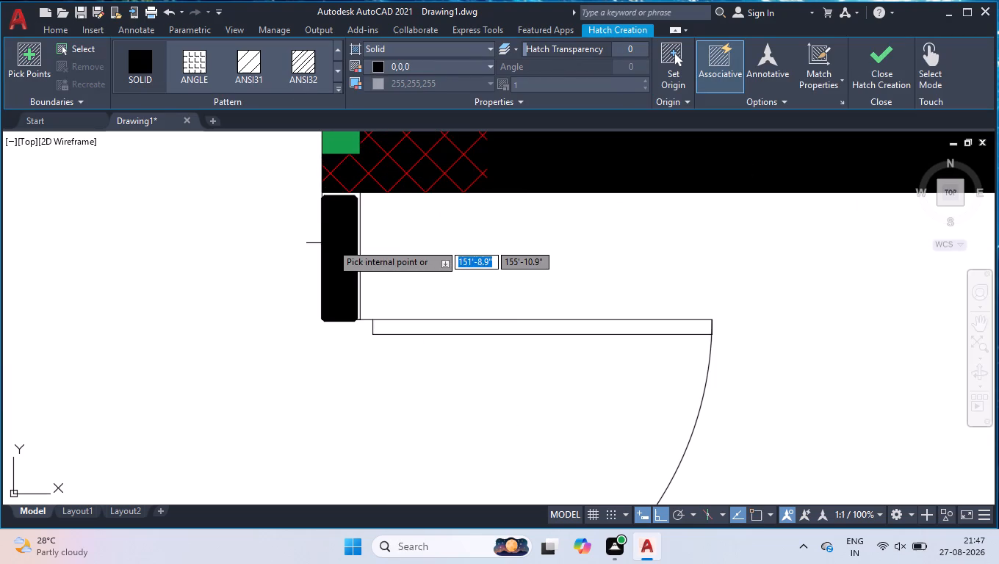
pyautogui.click(337, 241)
pyautogui.press('Return')
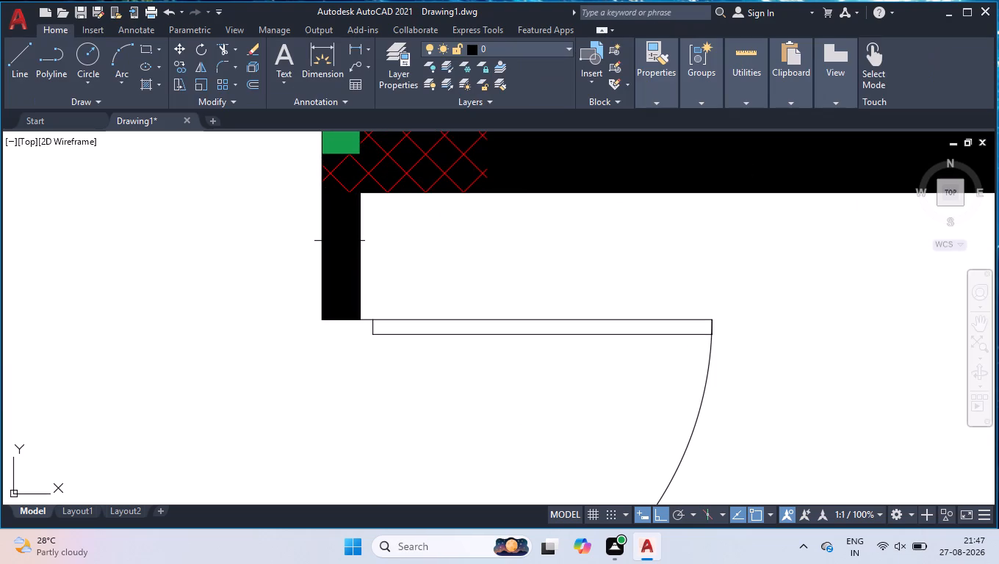
# Add a horizontal linear dimension across the sliding-door room's full width, between its side walls' inner faces, just below the top wall.
pyautogui.scroll(-2, 464, 239)
pyautogui.scroll(-1, 552, 242)
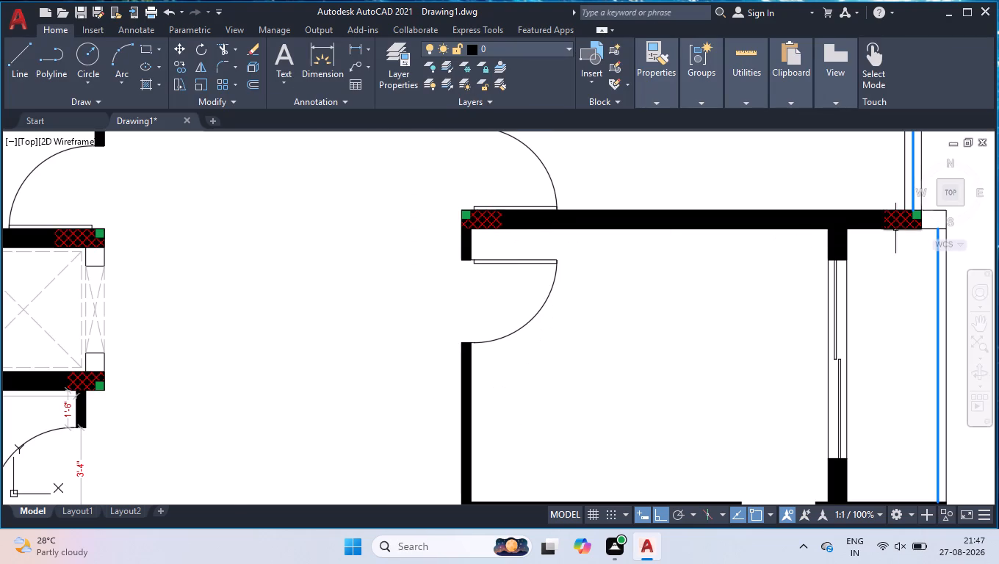
pyautogui.scroll(2, 840, 228)
pyautogui.scroll(-1, 701, 245)
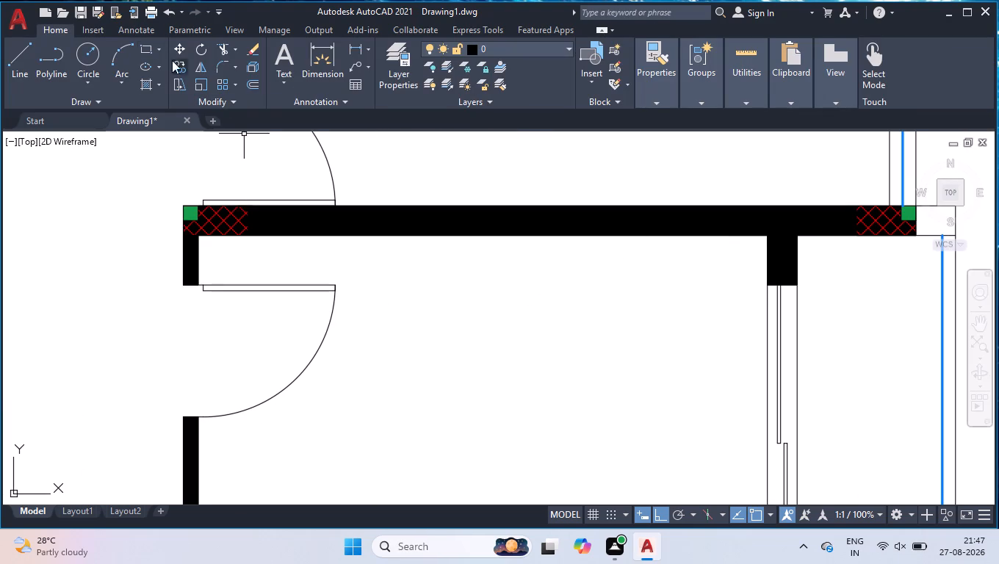
pyautogui.click(125, 29)
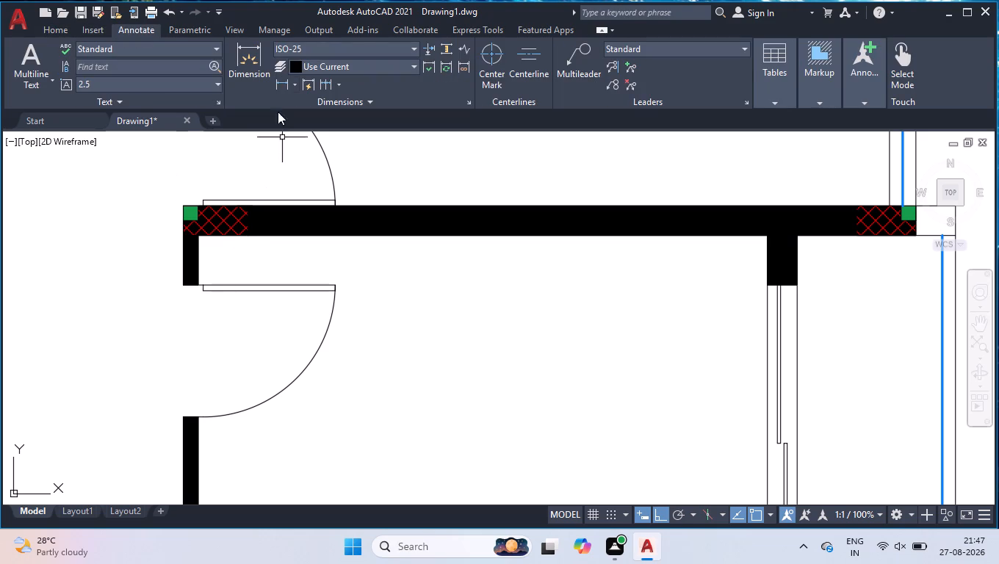
pyautogui.click(274, 90)
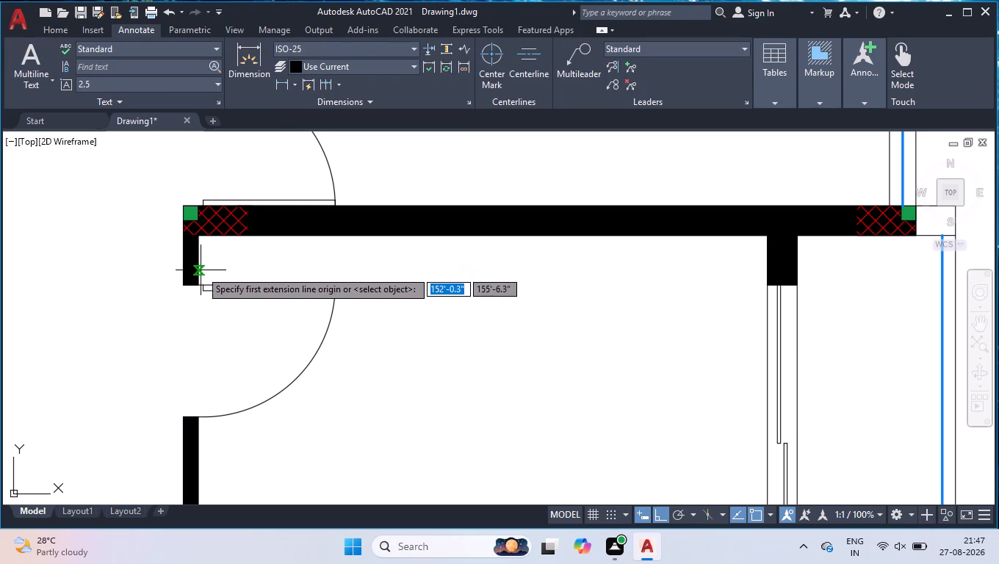
pyautogui.click(196, 283)
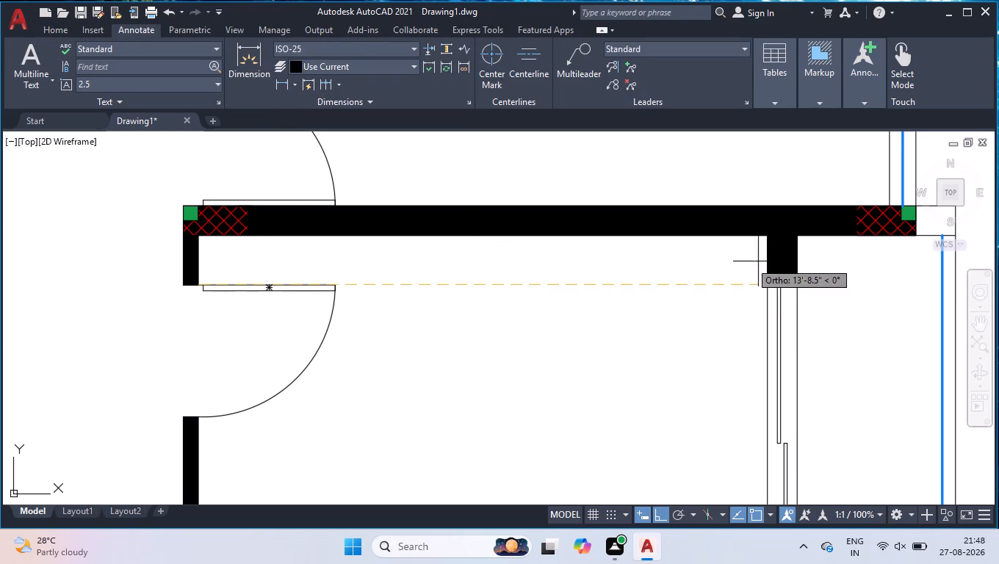
pyautogui.click(763, 284)
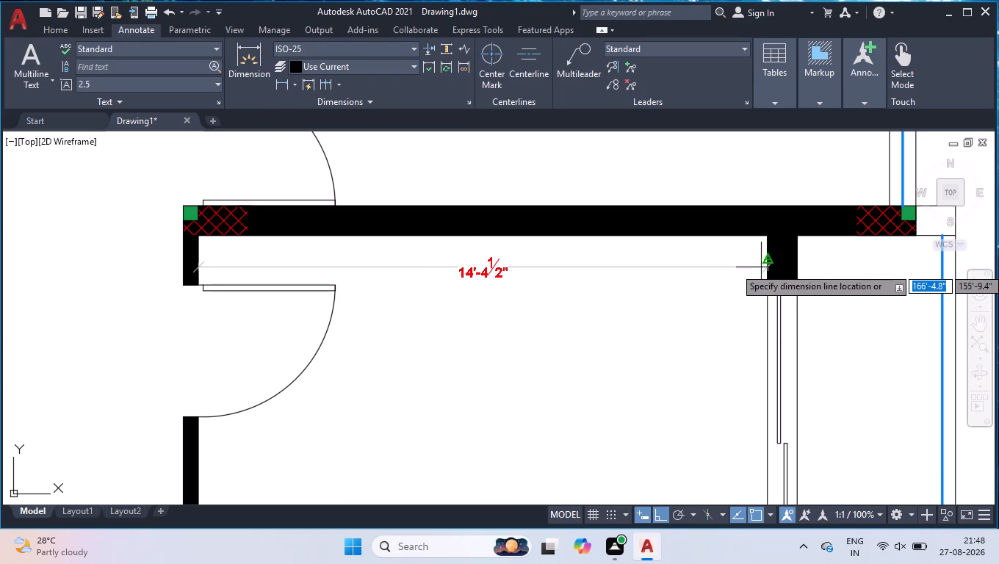
pyautogui.click(761, 267)
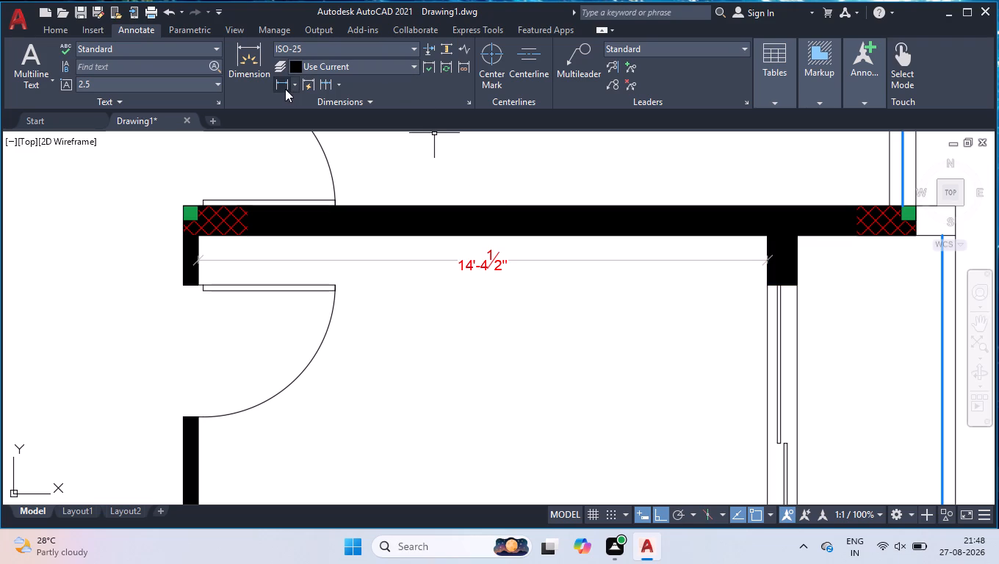
# Add a vertical linear dimension across the same room's full height, from the top wall's inner face to the lower partition wall.
pyautogui.click(285, 88)
pyautogui.scroll(-1, 578, 194)
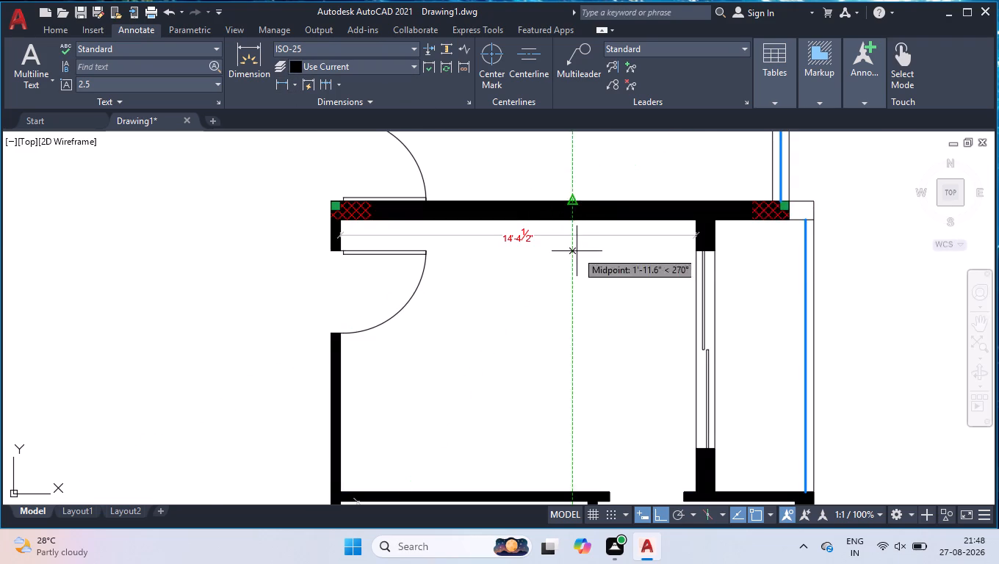
pyautogui.scroll(-1, 577, 256)
pyautogui.click(577, 236)
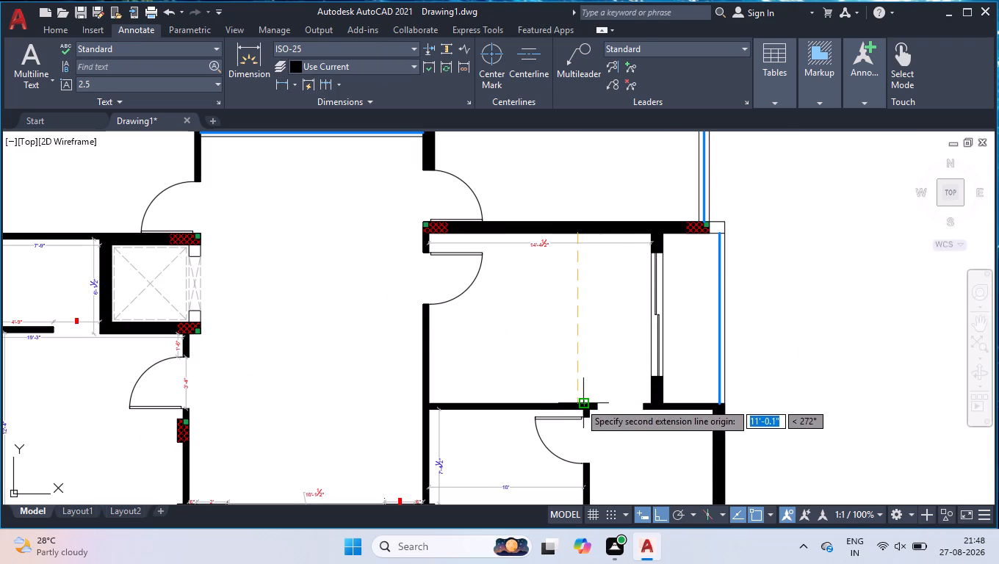
pyautogui.scroll(3, 574, 399)
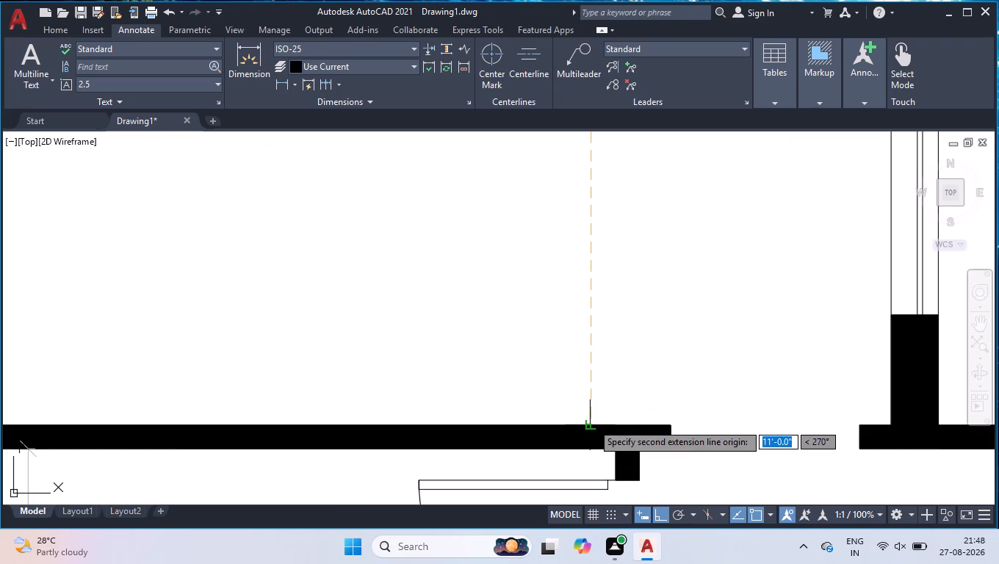
pyautogui.click(592, 423)
pyautogui.scroll(-3, 577, 333)
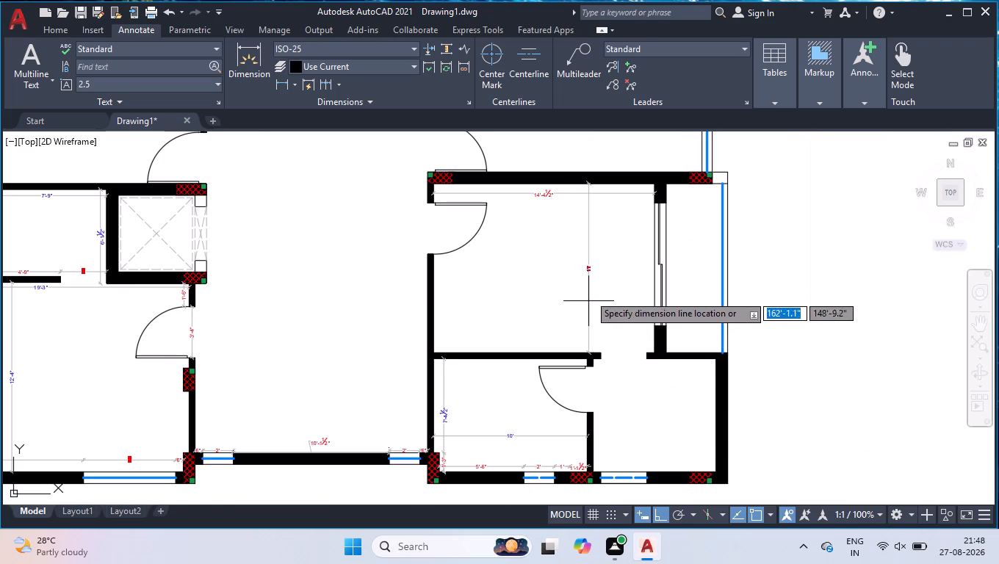
pyautogui.click(567, 246)
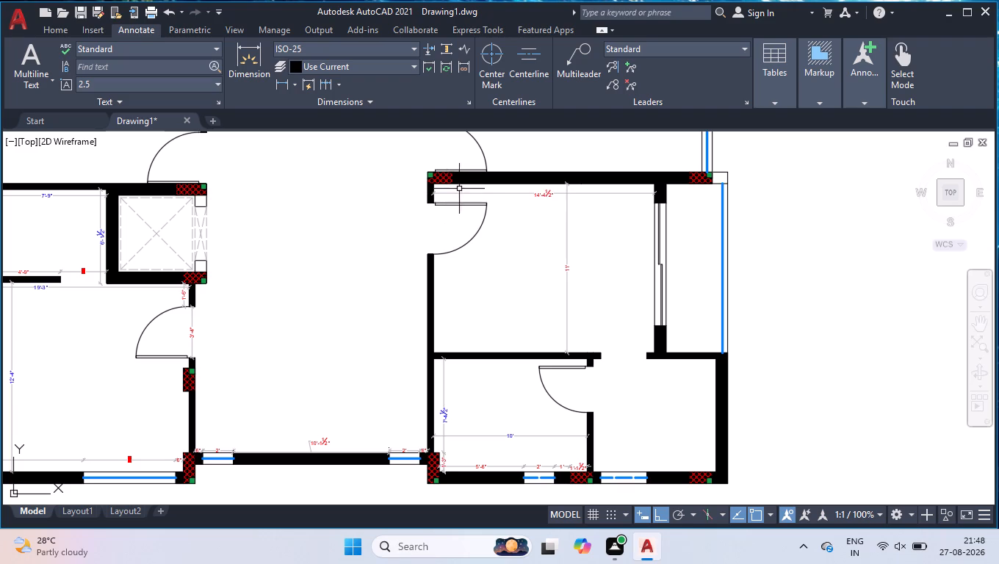
# Delete the vertical line along the inner face of the wall stub above the room's entrance door.
pyautogui.scroll(1, 482, 193)
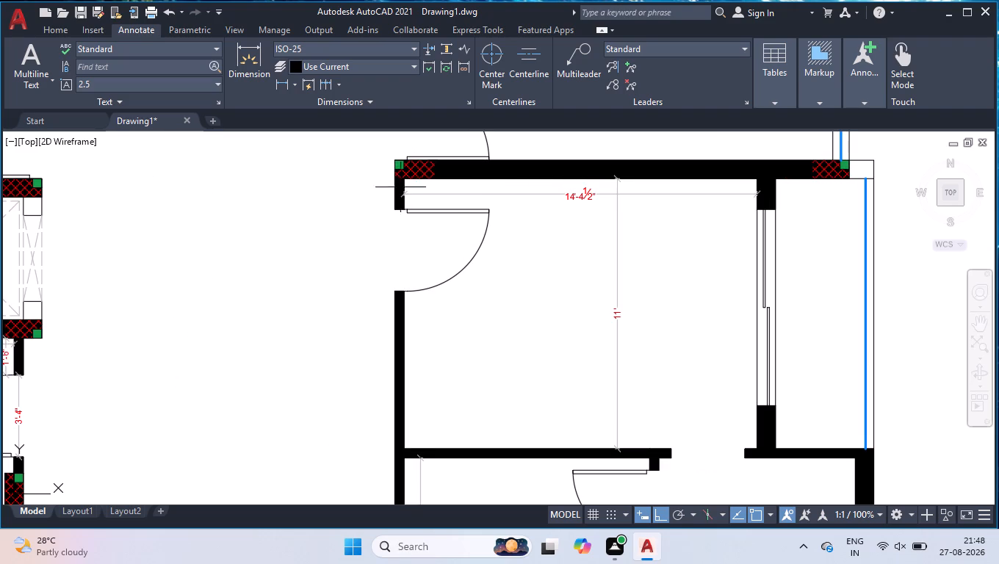
pyautogui.scroll(3, 400, 184)
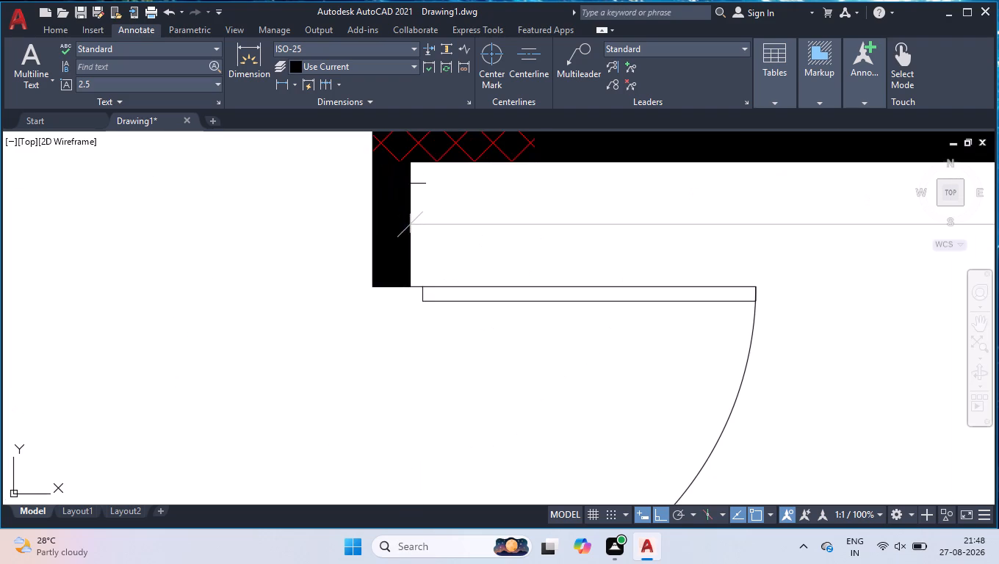
pyautogui.scroll(-1, 402, 198)
pyautogui.scroll(2, 413, 167)
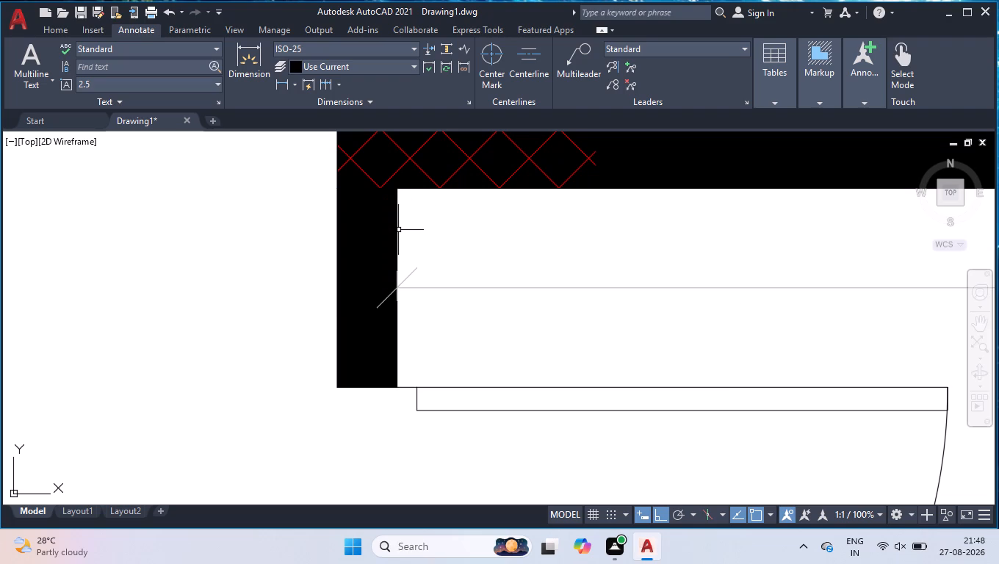
pyautogui.click(398, 229)
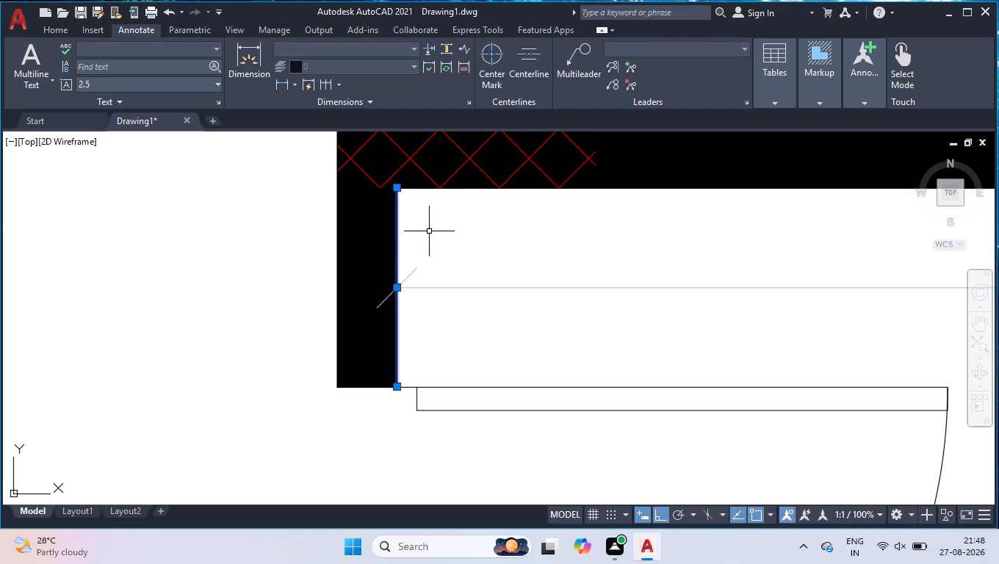
pyautogui.press('Delete')
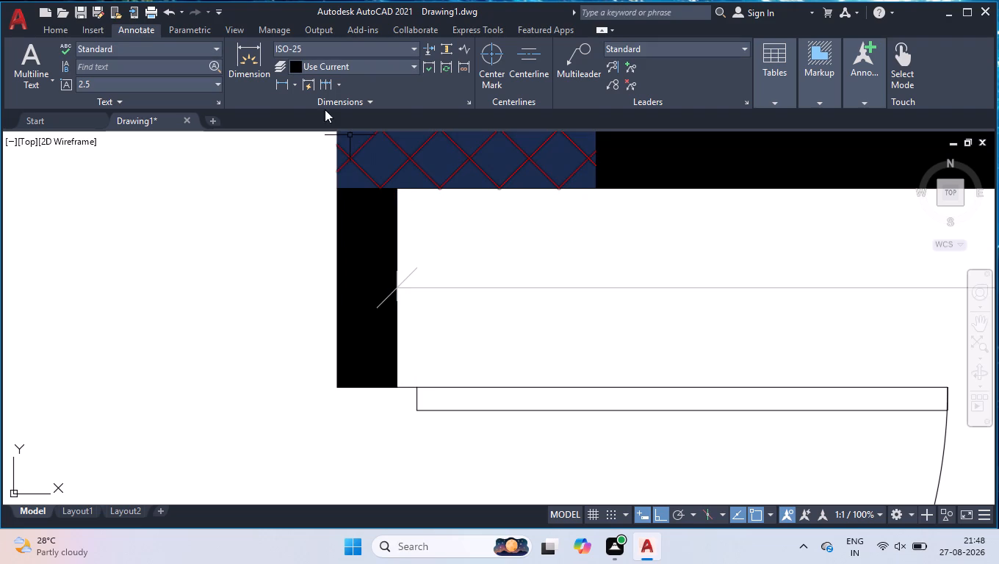
# Add a vertical linear dimension for the wall stub, from the room's inner top corner down to the entrance door opening.
pyautogui.click(274, 86)
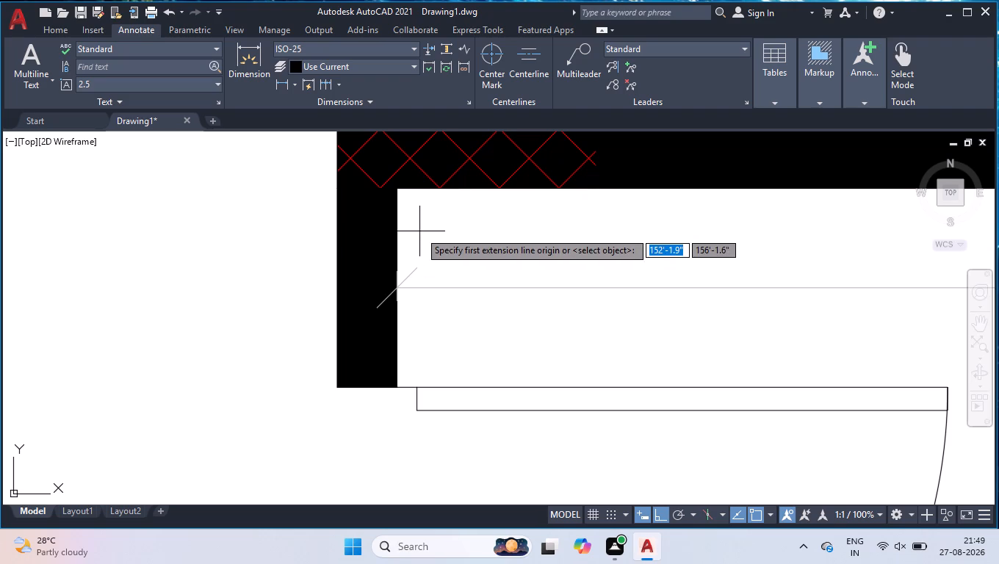
pyautogui.click(398, 189)
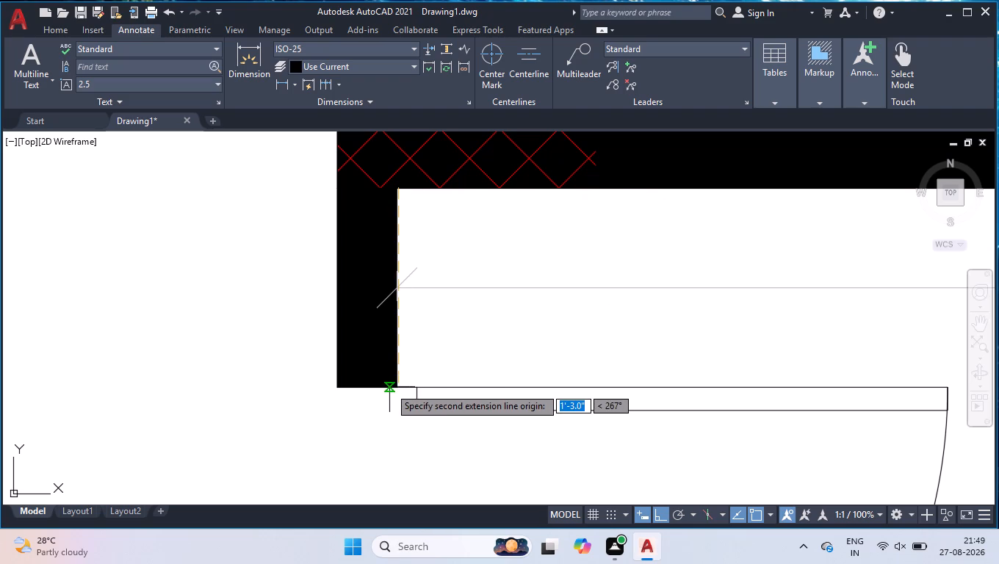
pyautogui.click(394, 386)
pyautogui.click(430, 377)
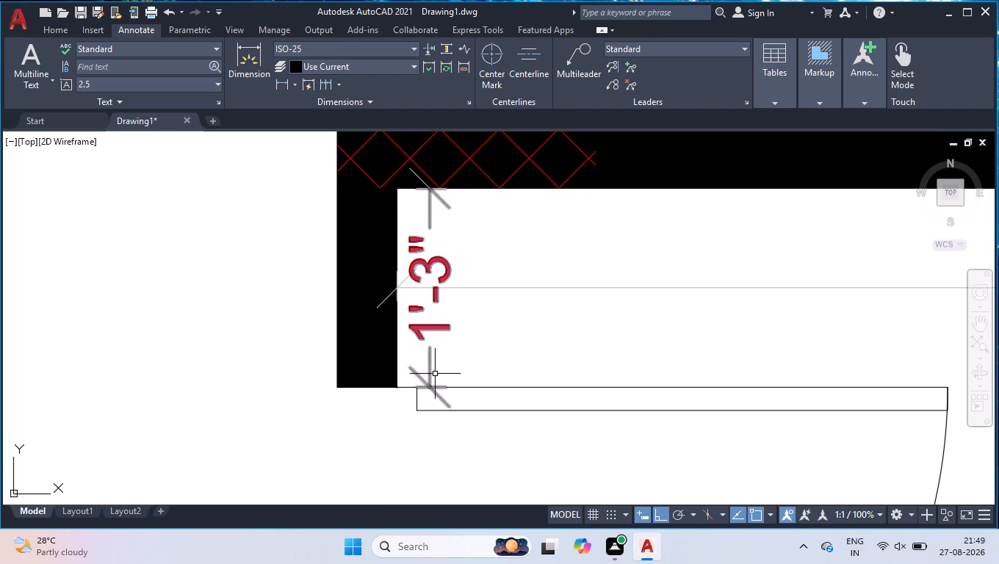
# Continue the wall stub's dimension across the entrance door opening and down the wall below it to the room's lower corner.
pyautogui.scroll(-3, 446, 336)
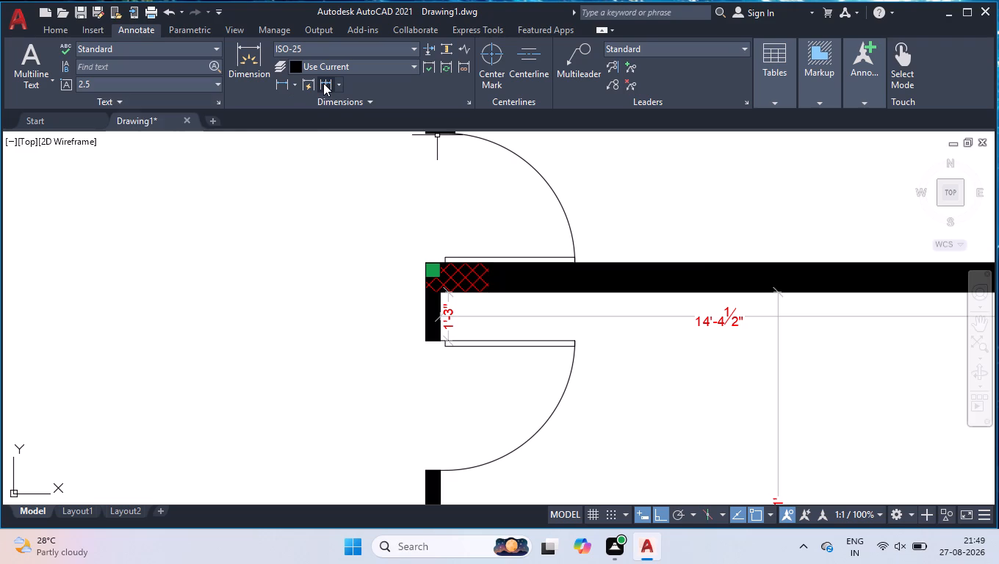
pyautogui.click(323, 83)
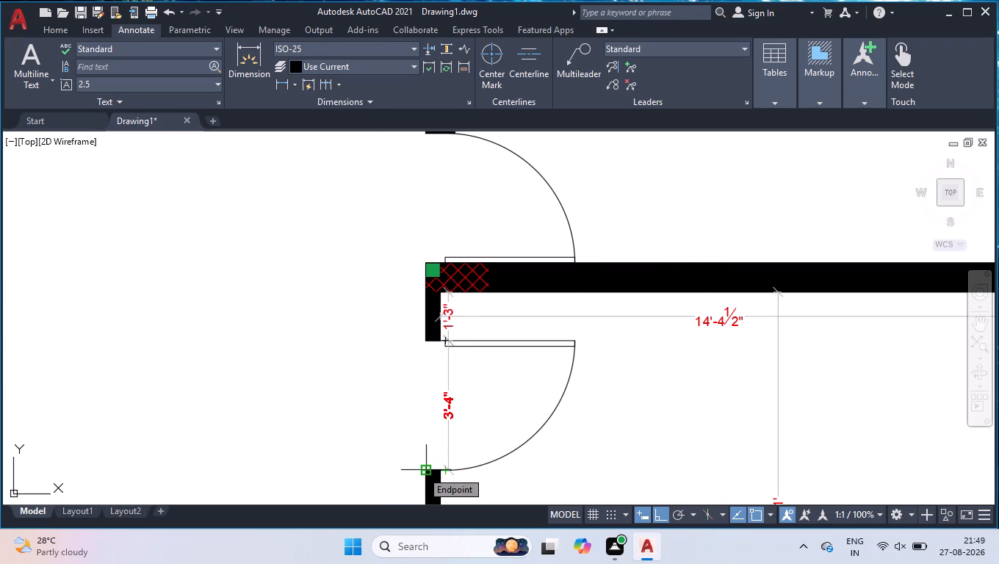
pyautogui.click(422, 471)
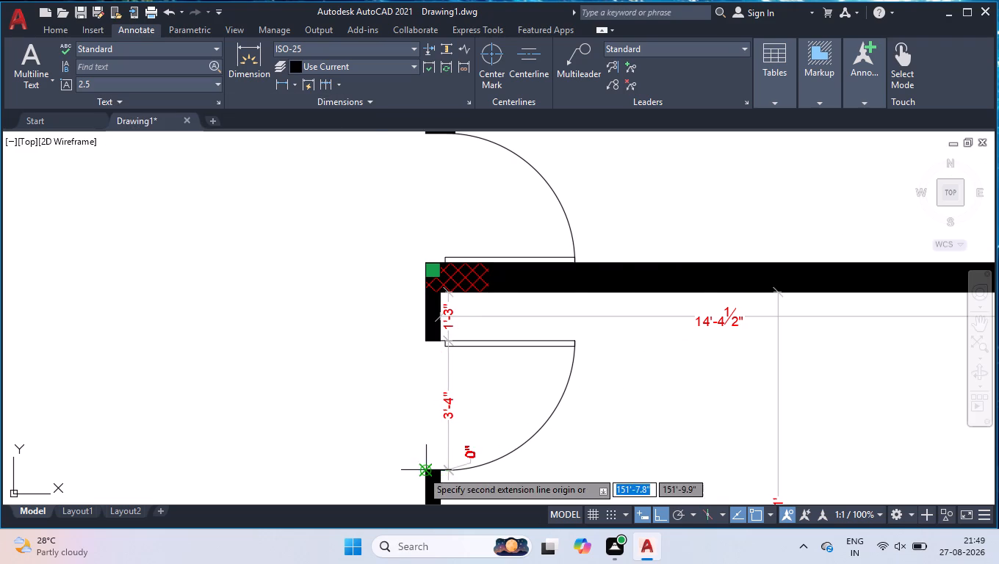
pyautogui.scroll(-3, 506, 388)
pyautogui.scroll(3, 500, 481)
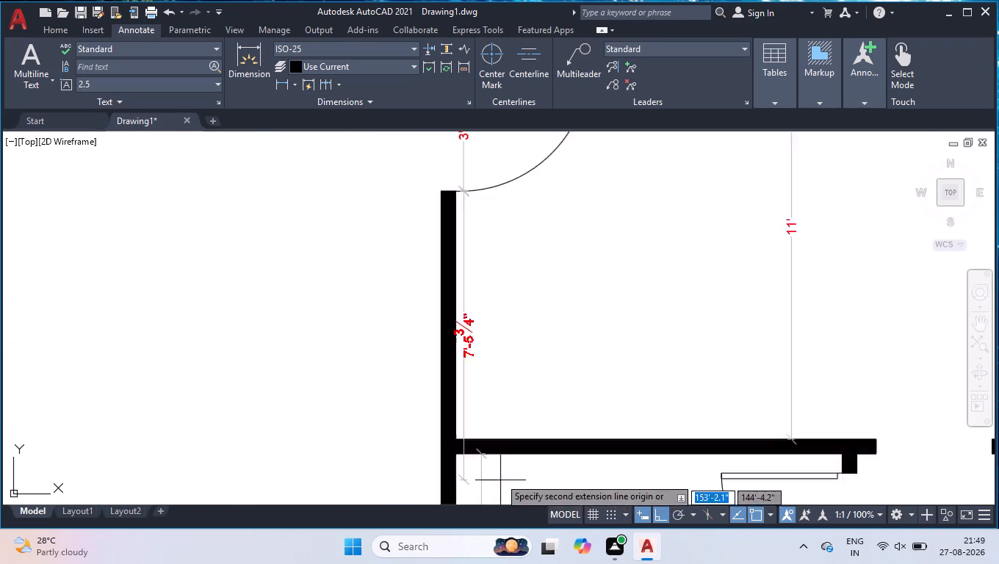
pyautogui.click(455, 435)
pyautogui.press('space')
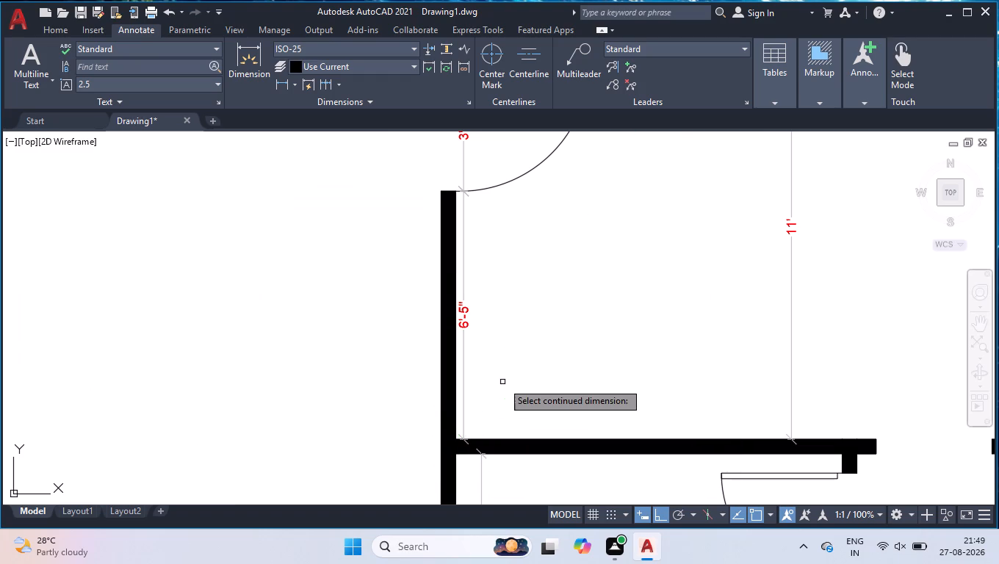
pyautogui.press('space')
# Add a horizontal linear dimension above the room's lower partition wall, from the inner corner to the wall's end at the passage opening.
pyautogui.click(282, 84)
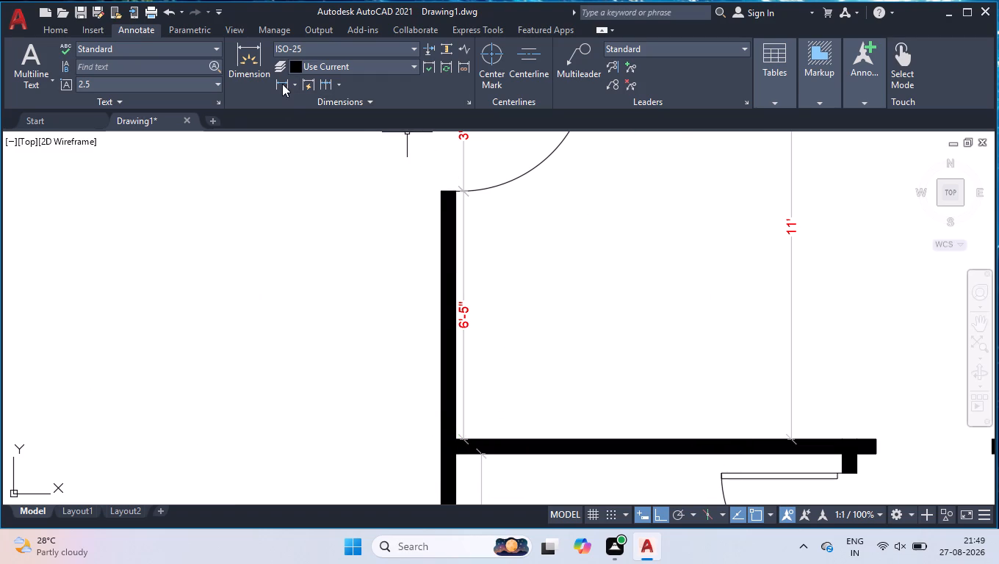
pyautogui.click(455, 438)
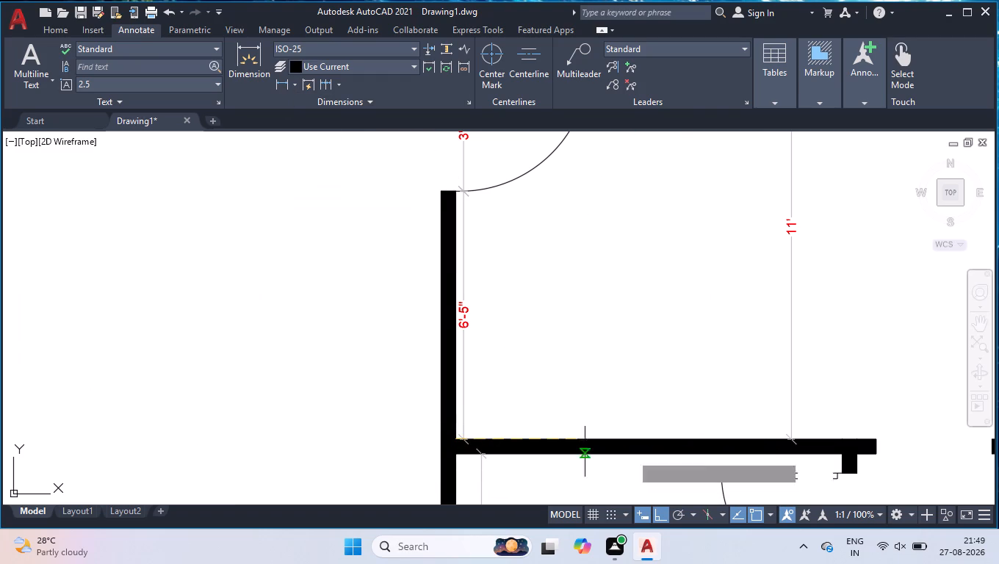
pyautogui.click(879, 443)
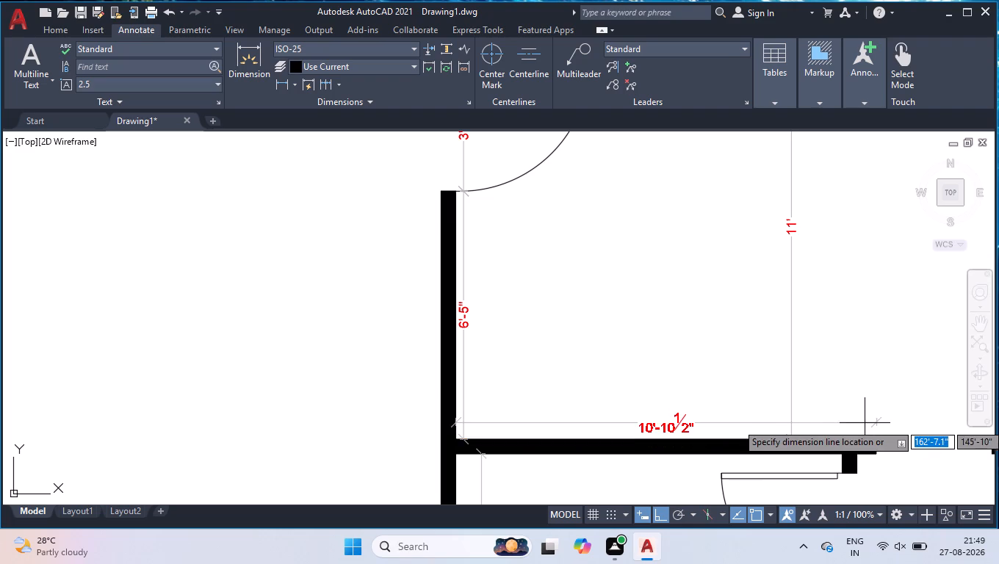
pyautogui.click(851, 412)
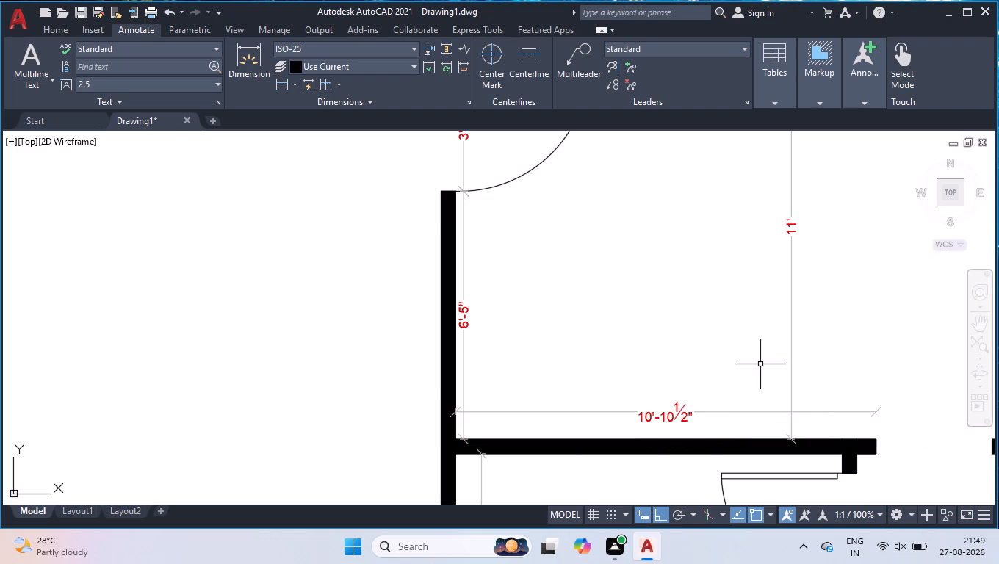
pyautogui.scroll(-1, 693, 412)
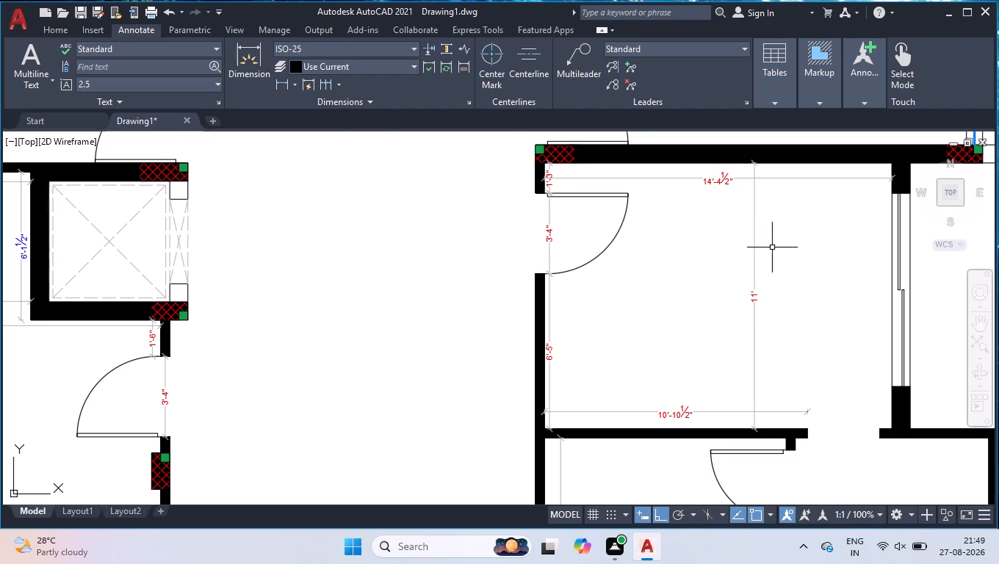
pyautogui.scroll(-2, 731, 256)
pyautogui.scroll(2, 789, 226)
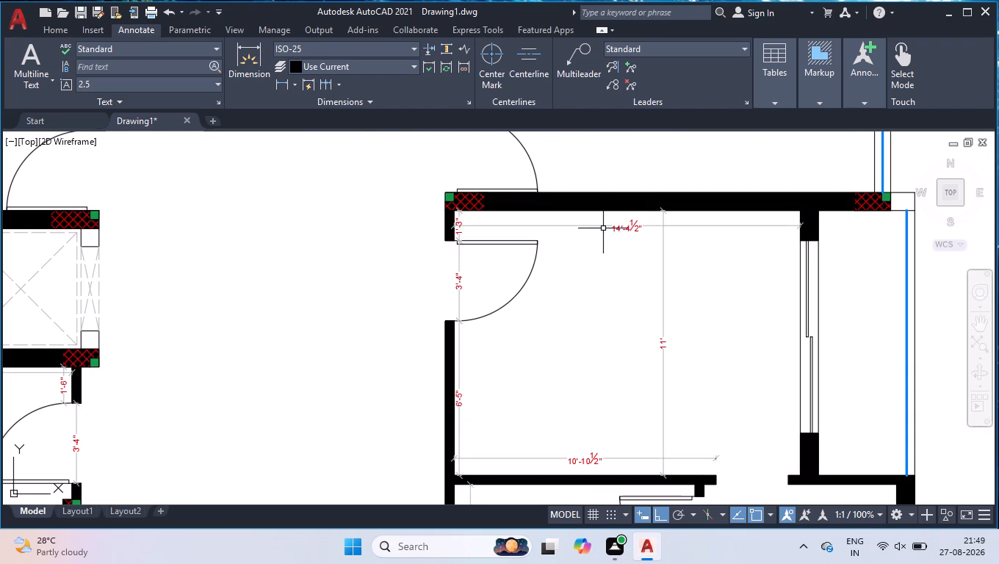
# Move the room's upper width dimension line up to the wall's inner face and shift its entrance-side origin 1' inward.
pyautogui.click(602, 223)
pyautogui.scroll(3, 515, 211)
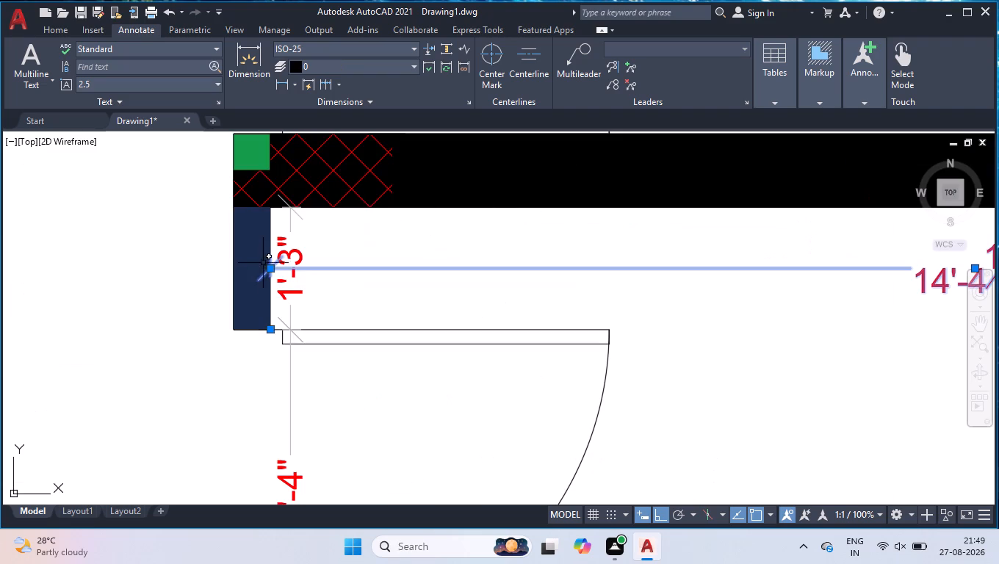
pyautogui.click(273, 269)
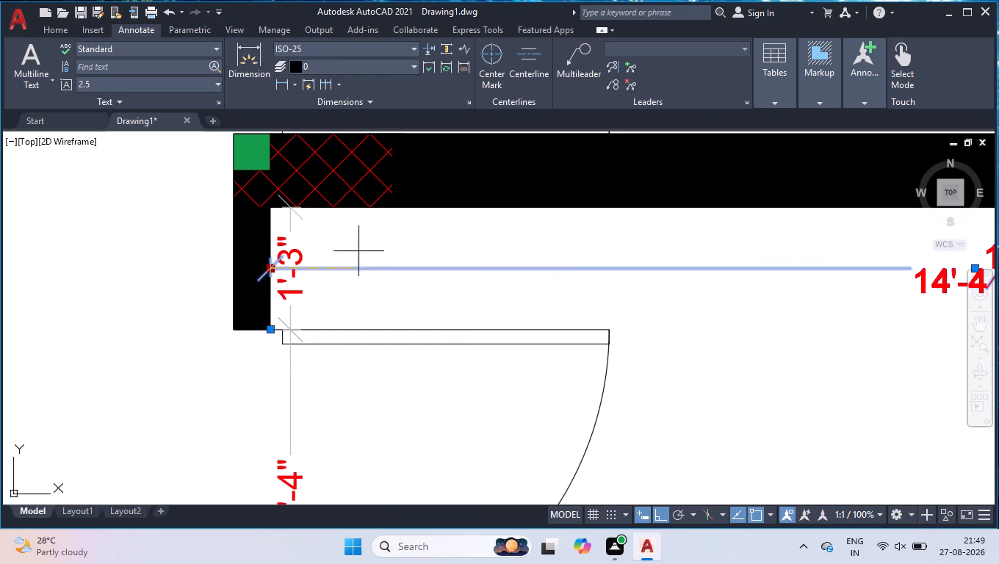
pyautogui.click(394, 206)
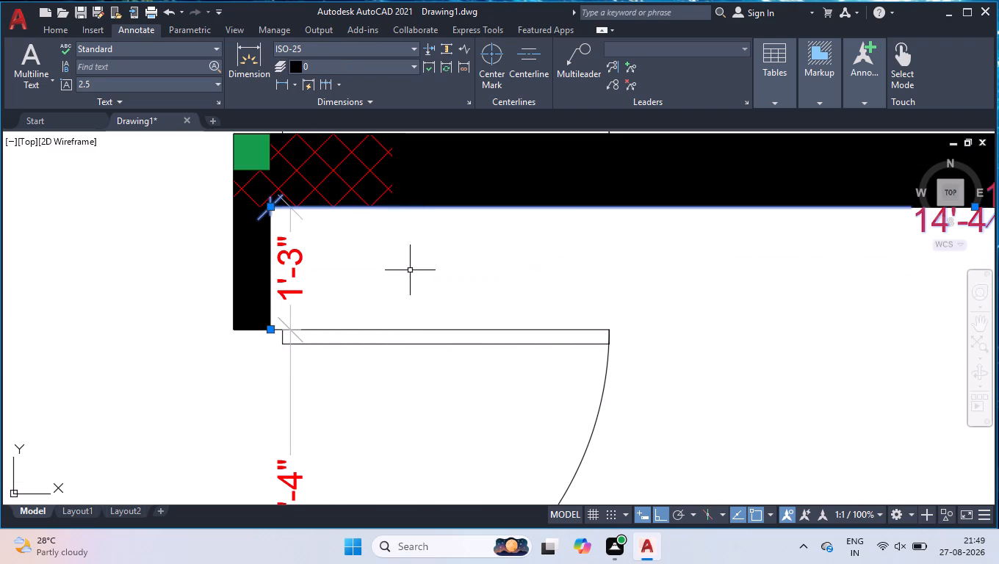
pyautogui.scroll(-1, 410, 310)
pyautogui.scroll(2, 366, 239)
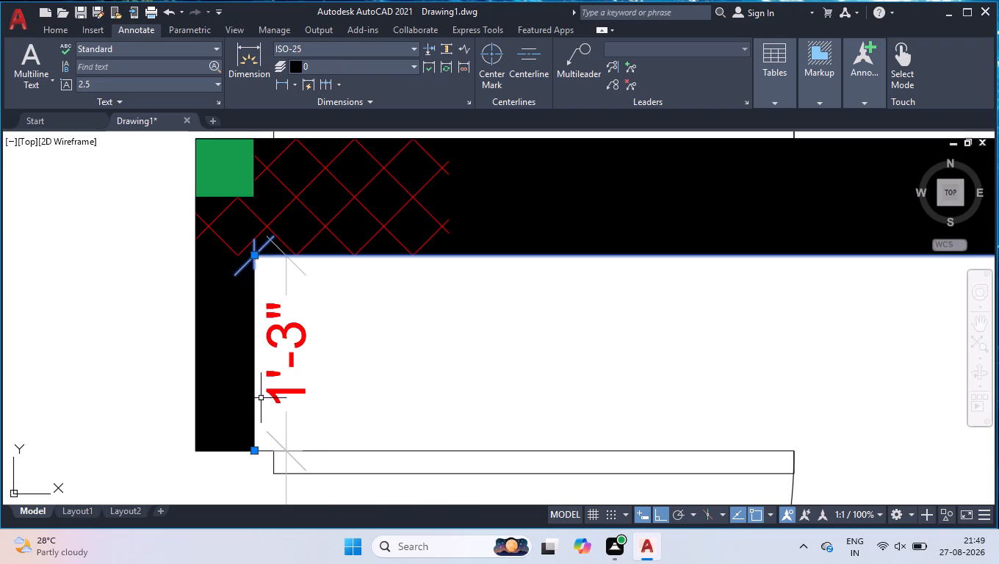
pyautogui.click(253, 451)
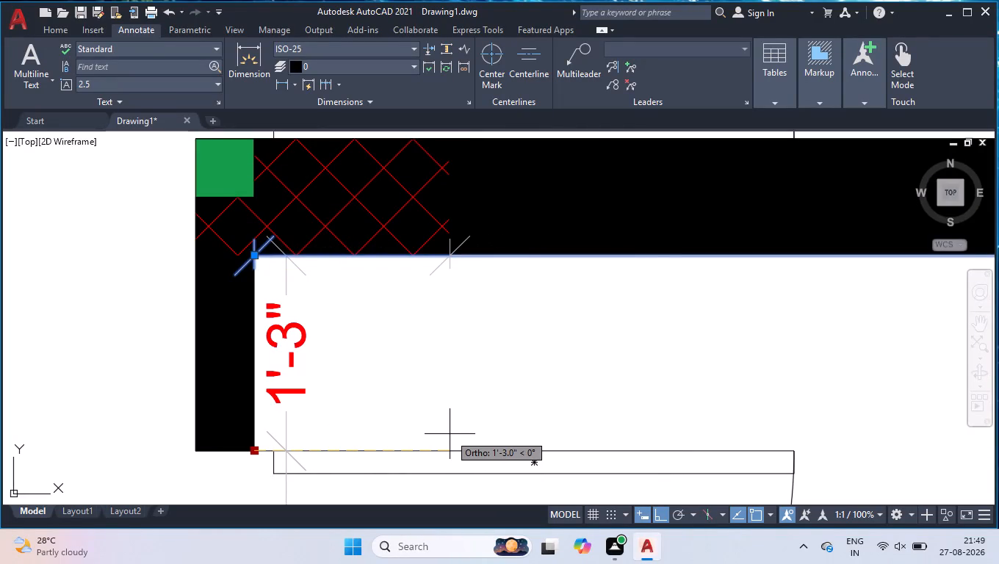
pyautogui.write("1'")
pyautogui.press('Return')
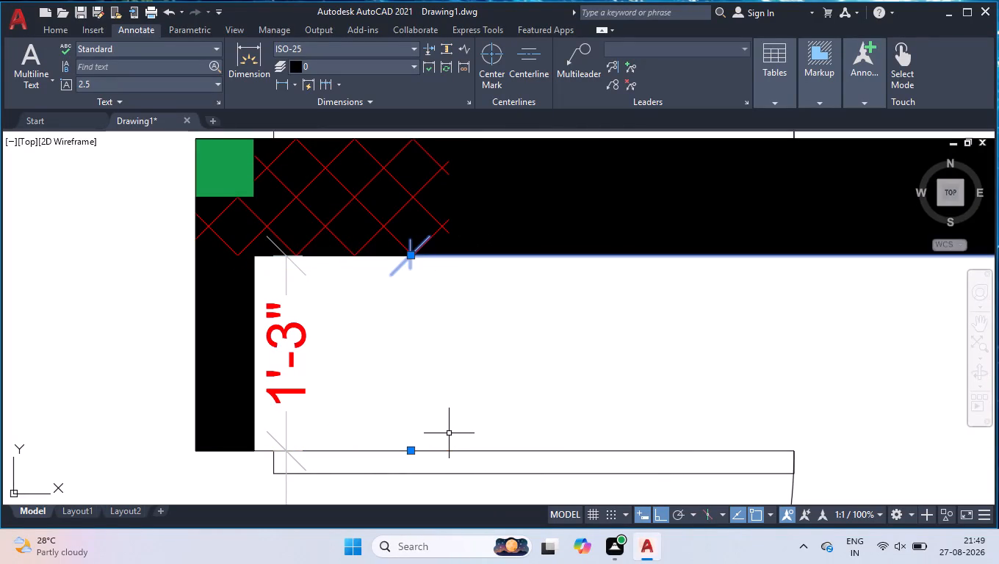
# Delete the width dimension along the room's upper wall.
pyautogui.scroll(-3, 442, 408)
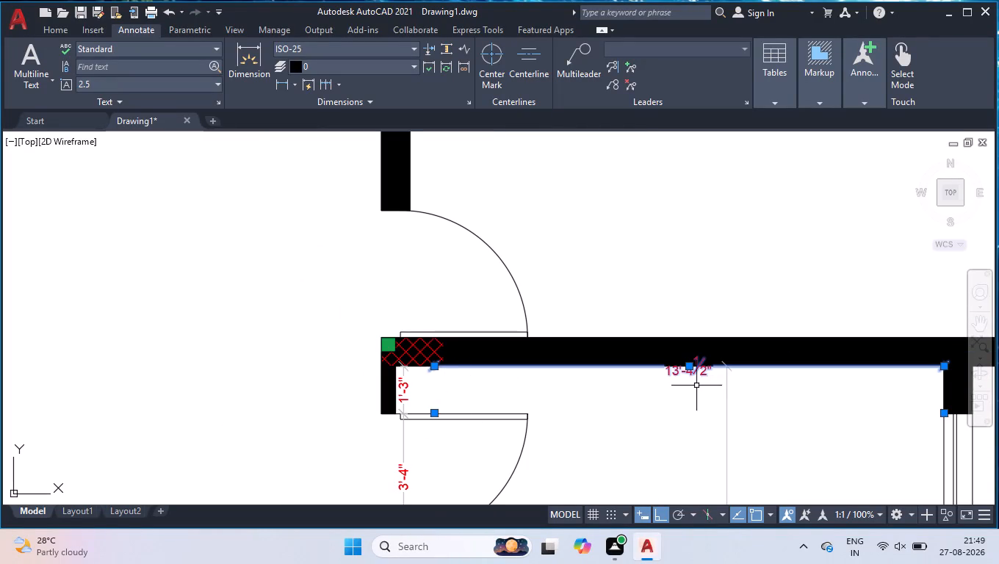
pyautogui.press('Delete')
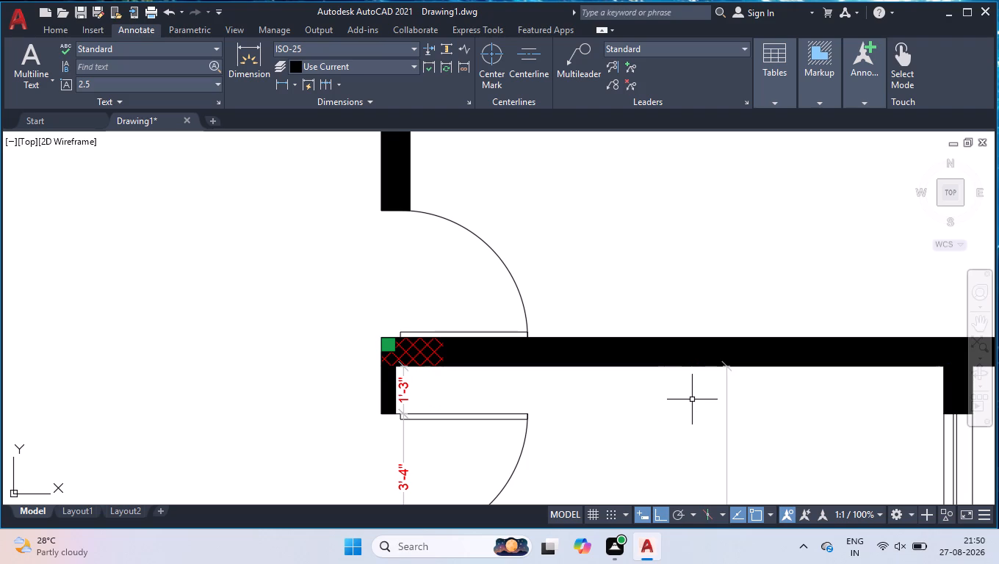
# Add a 13' horizontal linear dimension just below the room's upper wall, measured from the inner corner beside the sliding opening toward the entrance door.
pyautogui.write('DLI')
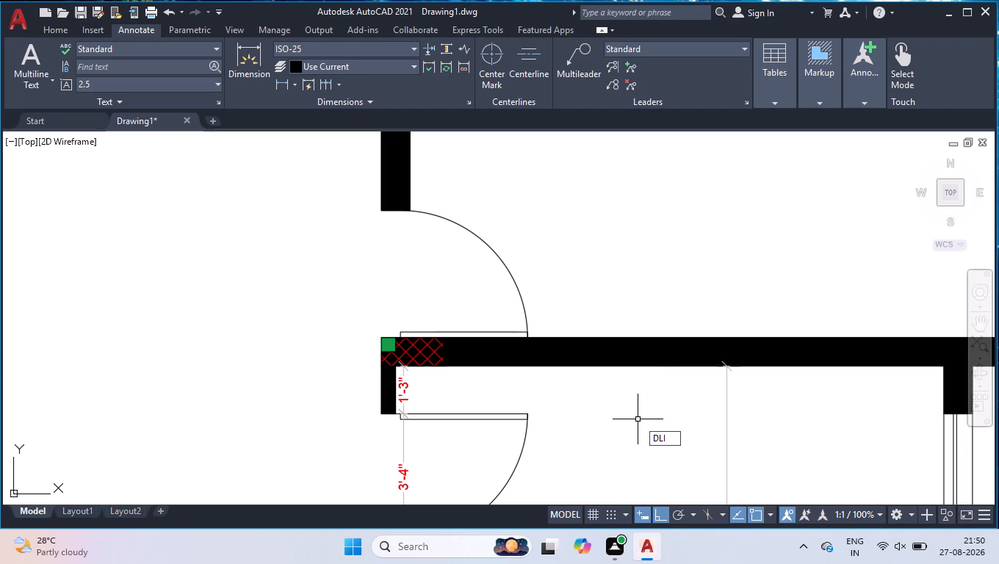
pyautogui.press('Return')
pyautogui.scroll(3, 452, 382)
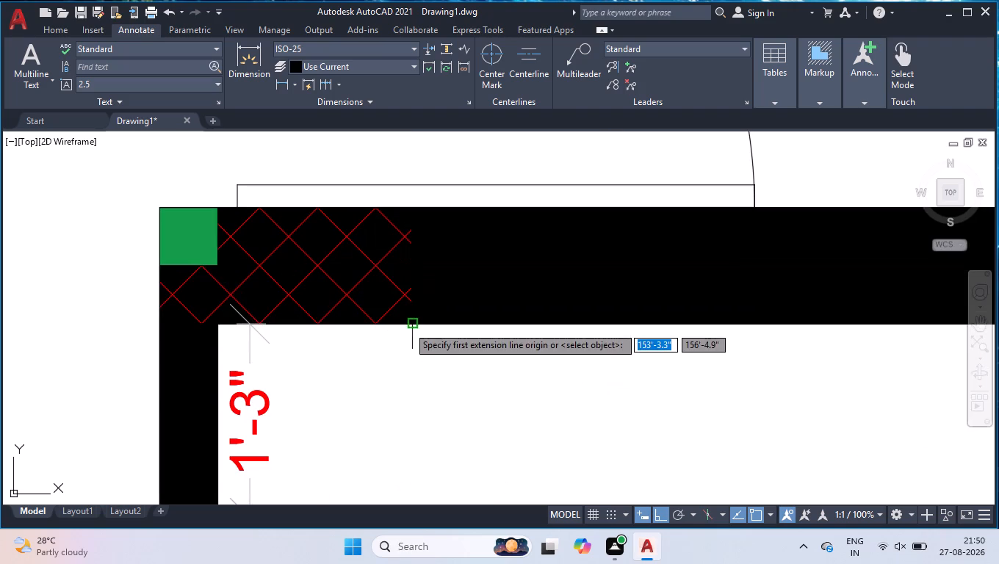
pyautogui.scroll(-3, 422, 405)
pyautogui.scroll(3, 927, 395)
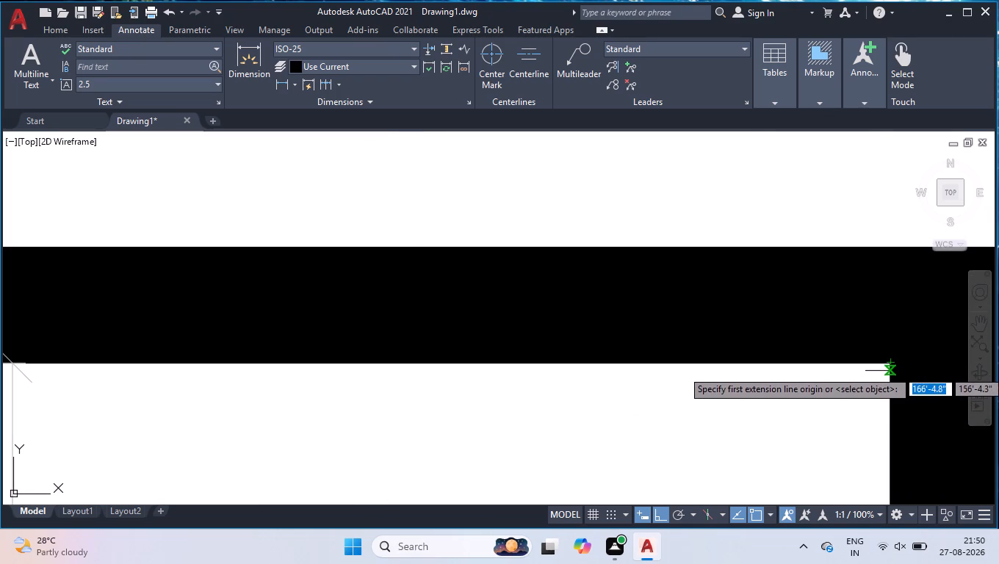
pyautogui.click(890, 366)
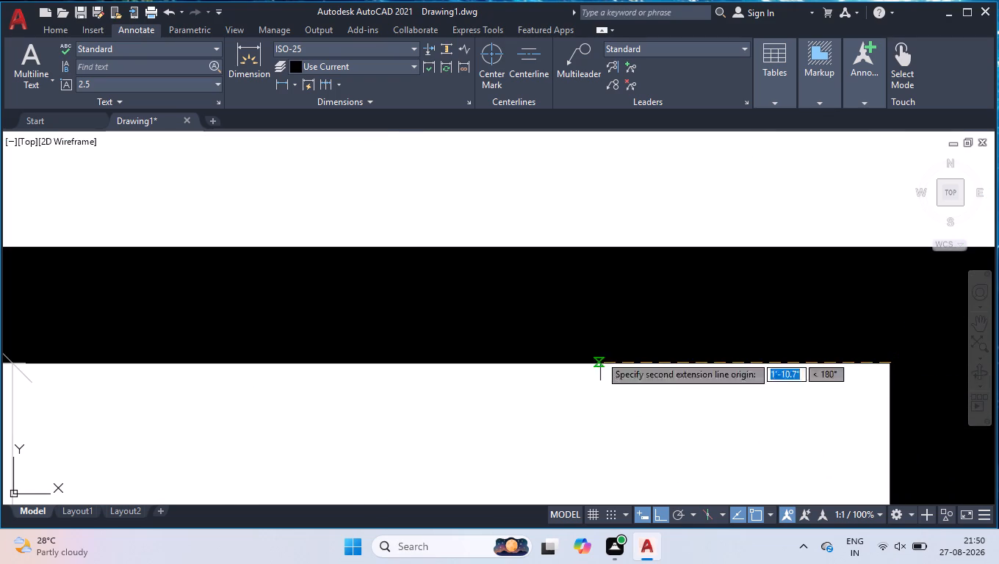
pyautogui.scroll(-4, 608, 355)
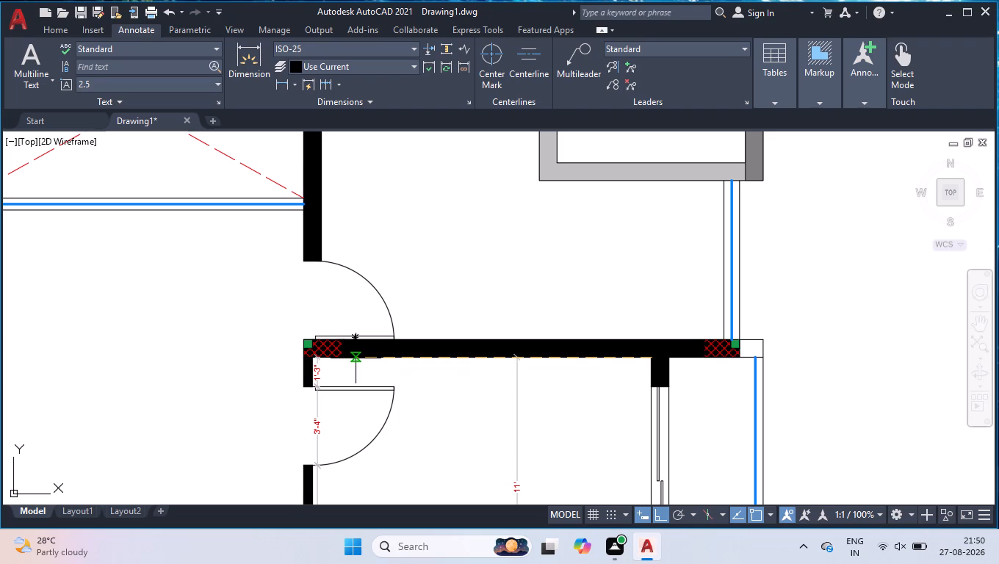
pyautogui.write('13')
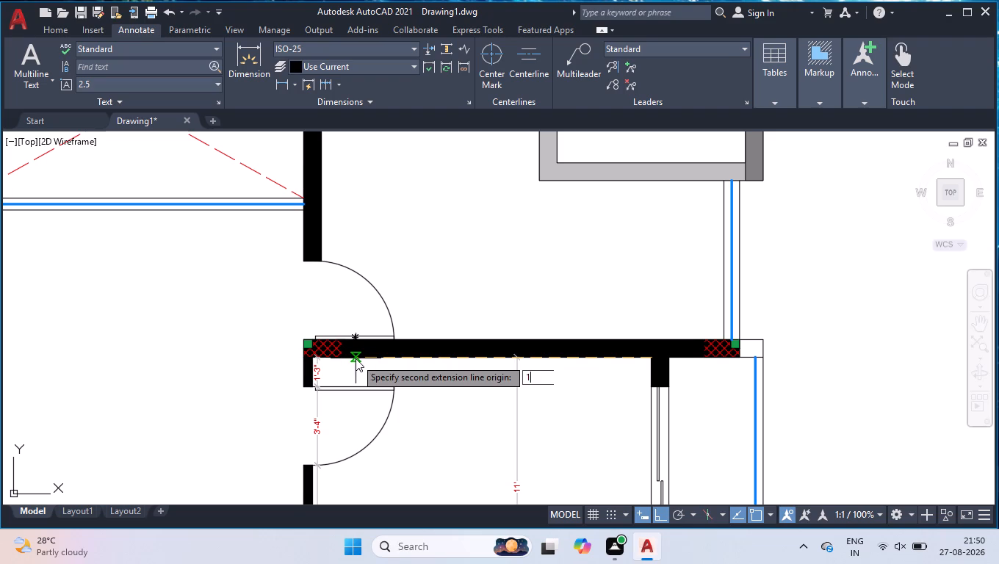
pyautogui.press("'")
pyautogui.press('Return')
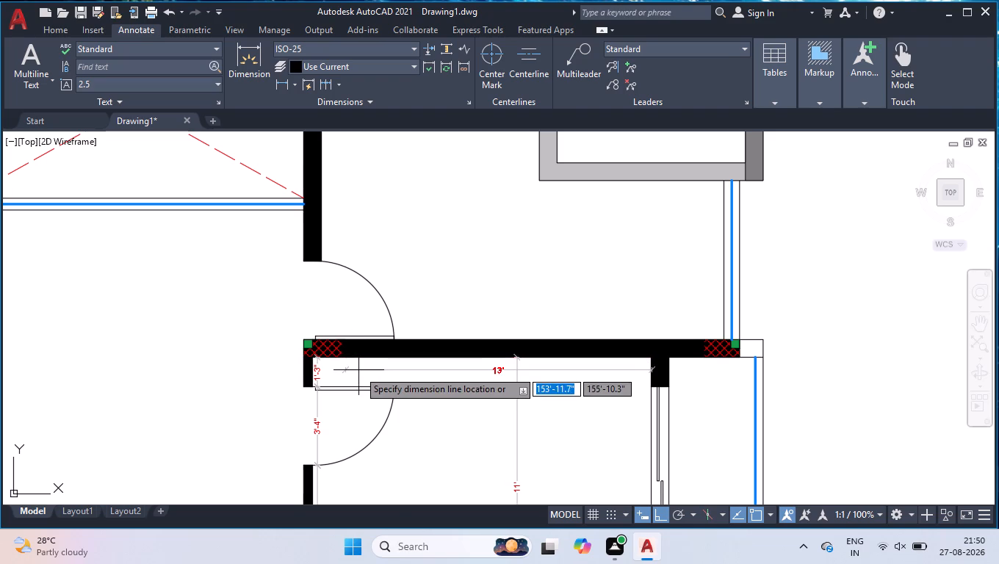
pyautogui.click(358, 370)
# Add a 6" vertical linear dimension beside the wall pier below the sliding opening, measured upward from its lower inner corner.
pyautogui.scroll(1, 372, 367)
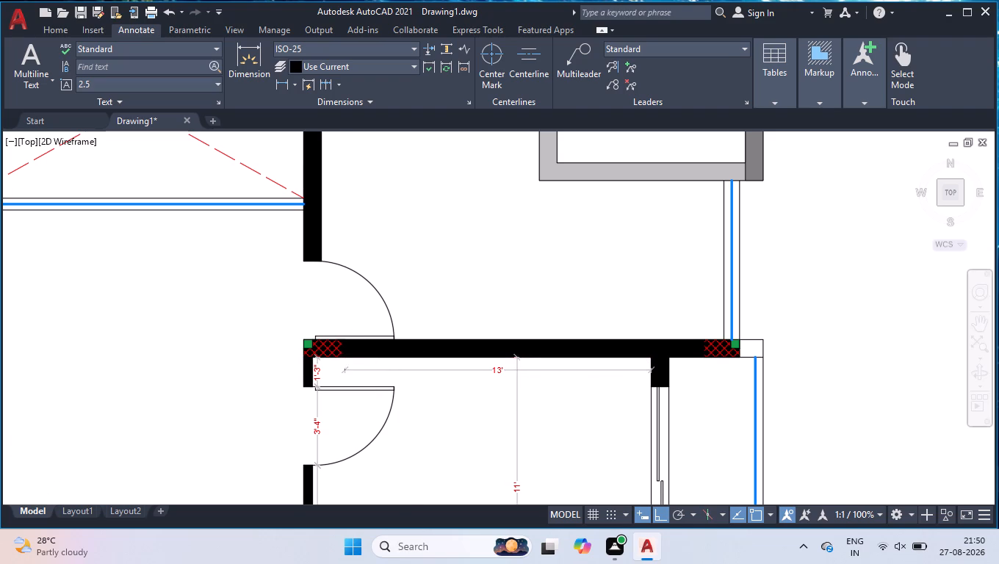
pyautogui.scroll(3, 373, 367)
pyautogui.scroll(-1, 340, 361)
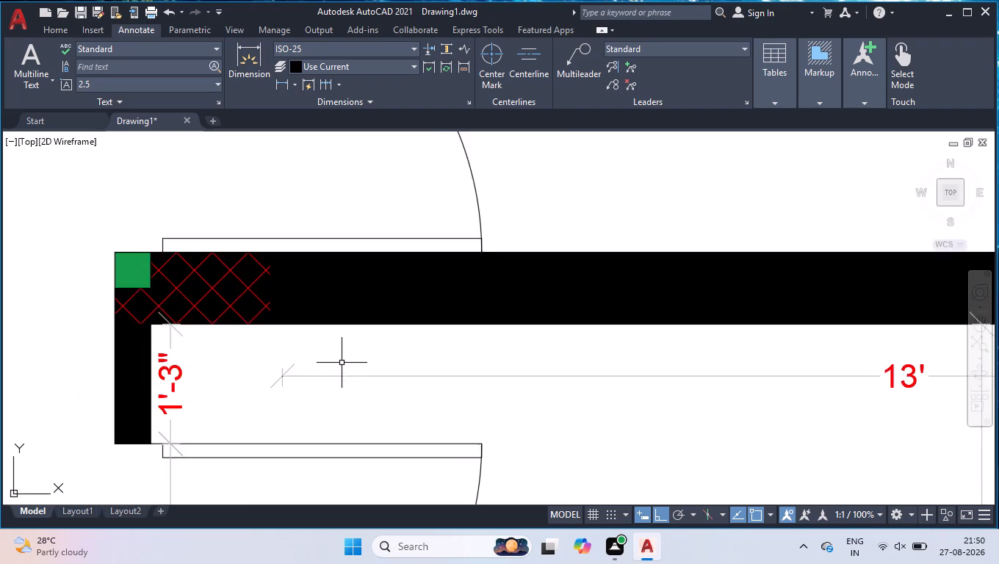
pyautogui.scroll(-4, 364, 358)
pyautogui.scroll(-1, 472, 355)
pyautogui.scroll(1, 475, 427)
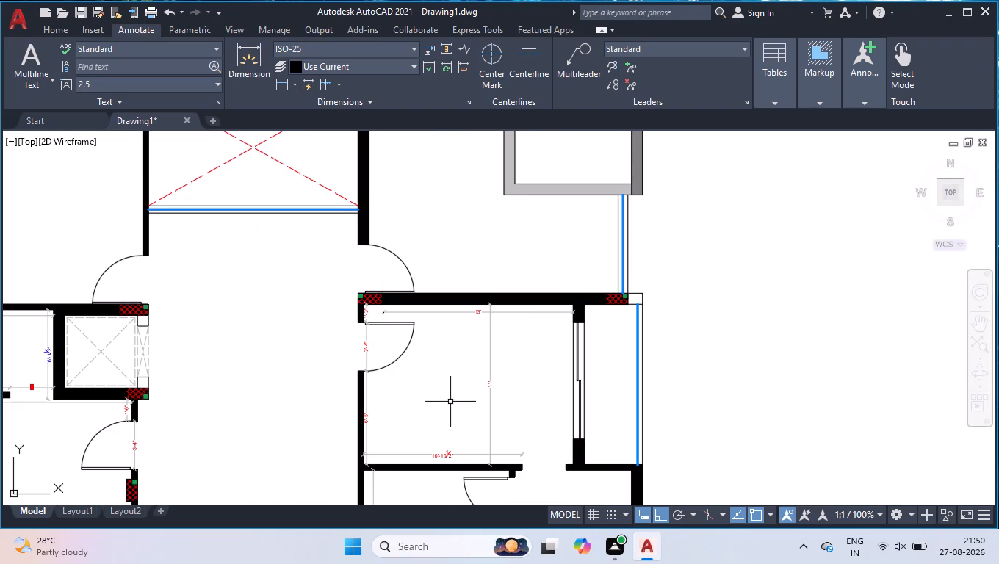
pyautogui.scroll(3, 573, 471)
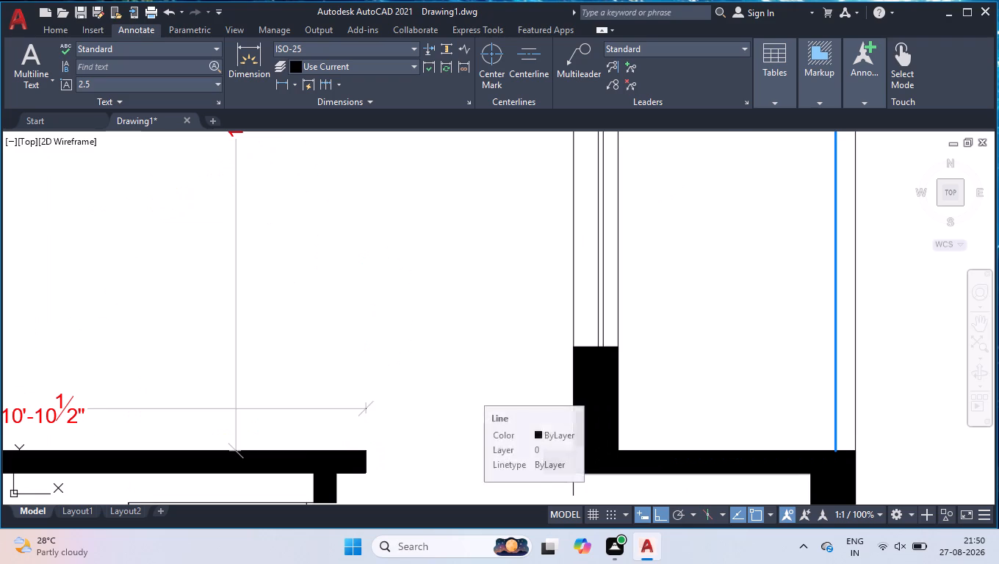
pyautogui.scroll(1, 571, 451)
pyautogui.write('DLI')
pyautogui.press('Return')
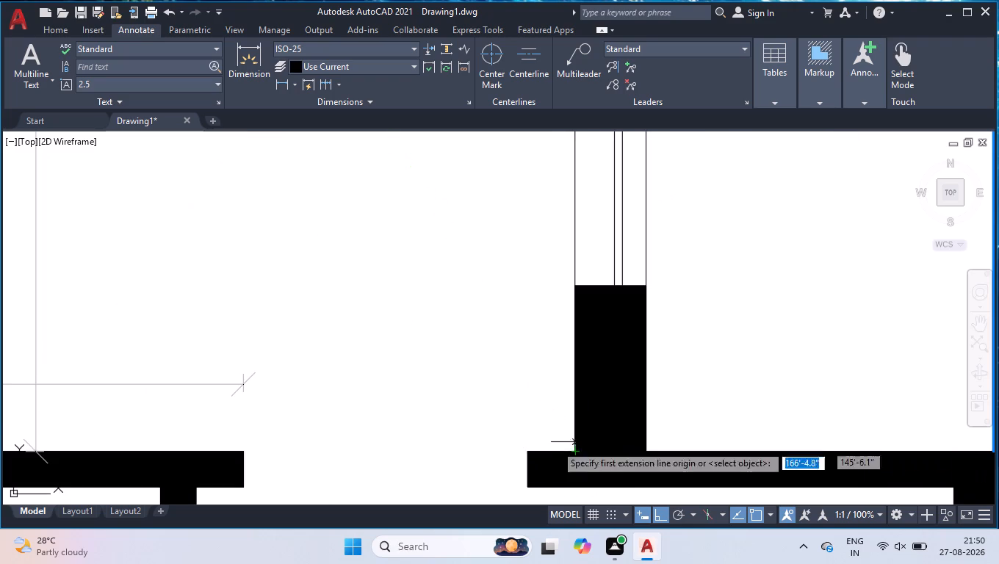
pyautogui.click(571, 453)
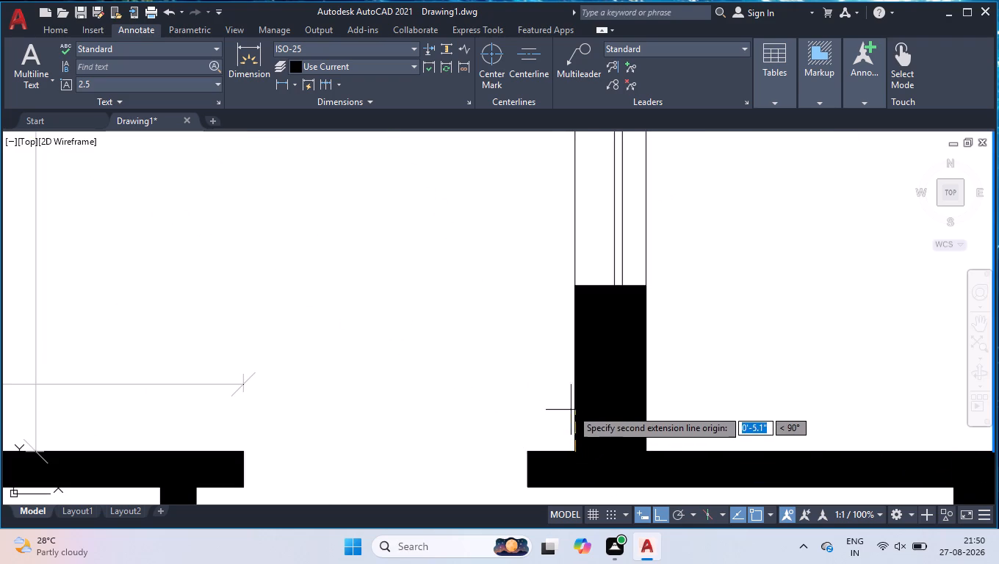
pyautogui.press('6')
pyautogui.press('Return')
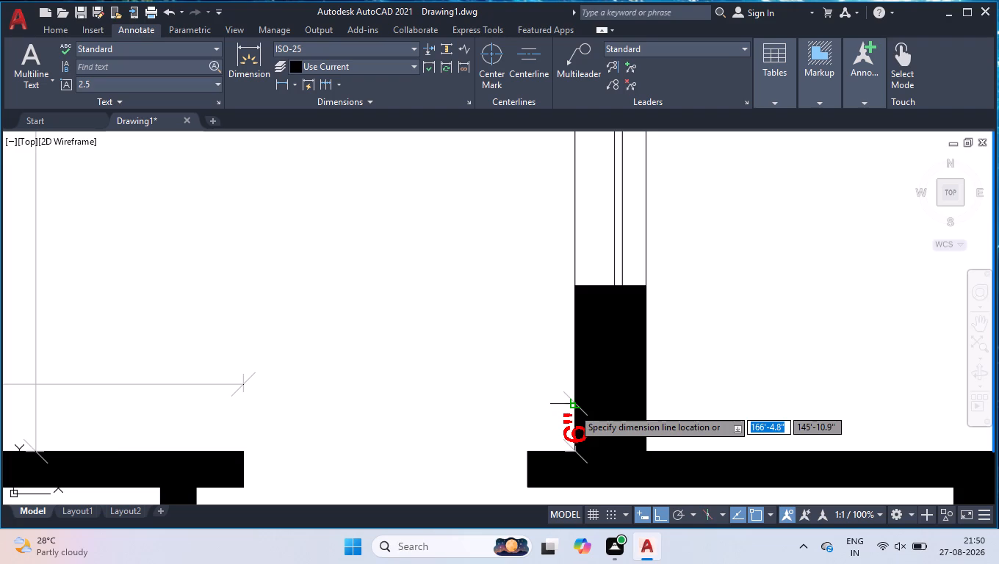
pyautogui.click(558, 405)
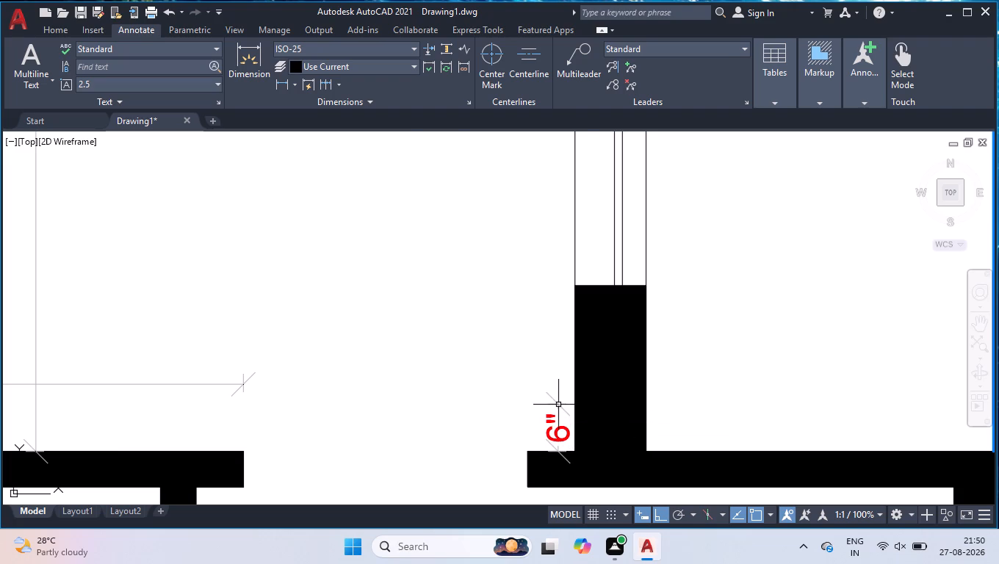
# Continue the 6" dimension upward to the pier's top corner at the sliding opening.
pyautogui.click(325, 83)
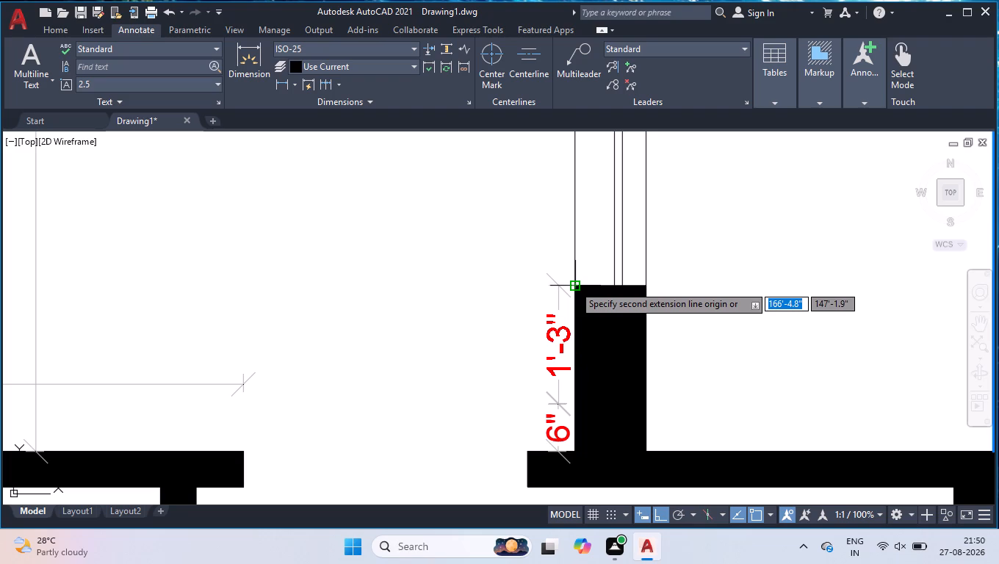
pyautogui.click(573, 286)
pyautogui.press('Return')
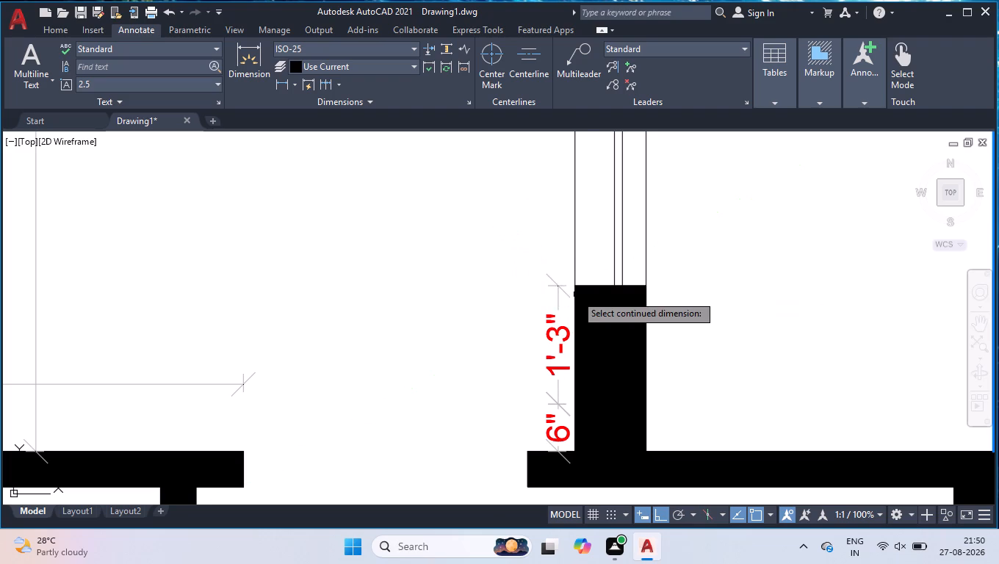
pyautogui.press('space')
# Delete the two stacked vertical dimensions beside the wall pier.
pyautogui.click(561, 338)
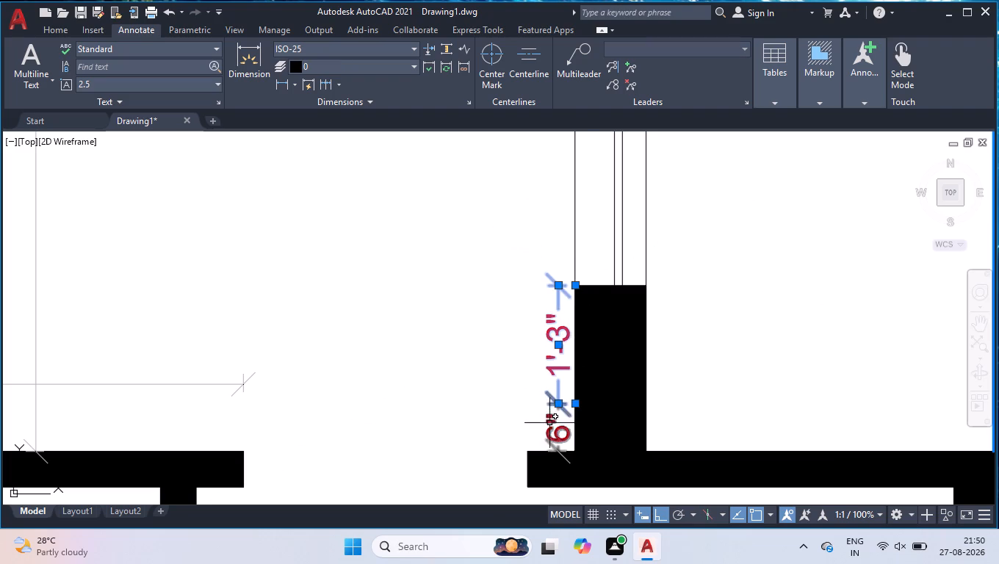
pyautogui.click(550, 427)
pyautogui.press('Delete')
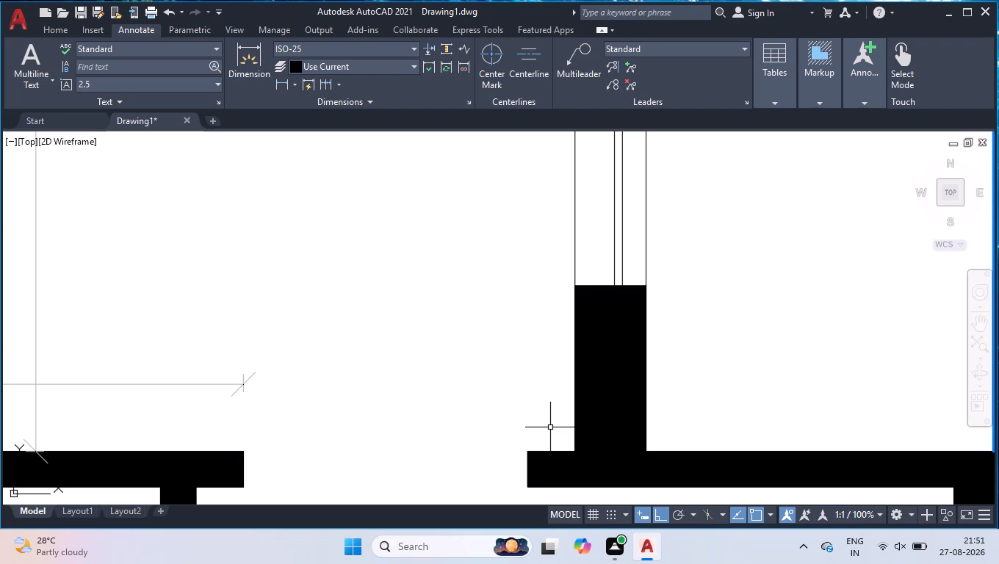
# Add a single vertical linear dimension beside the wall pier, from its lower inner corner to its top corner at the sliding opening.
pyautogui.click(284, 86)
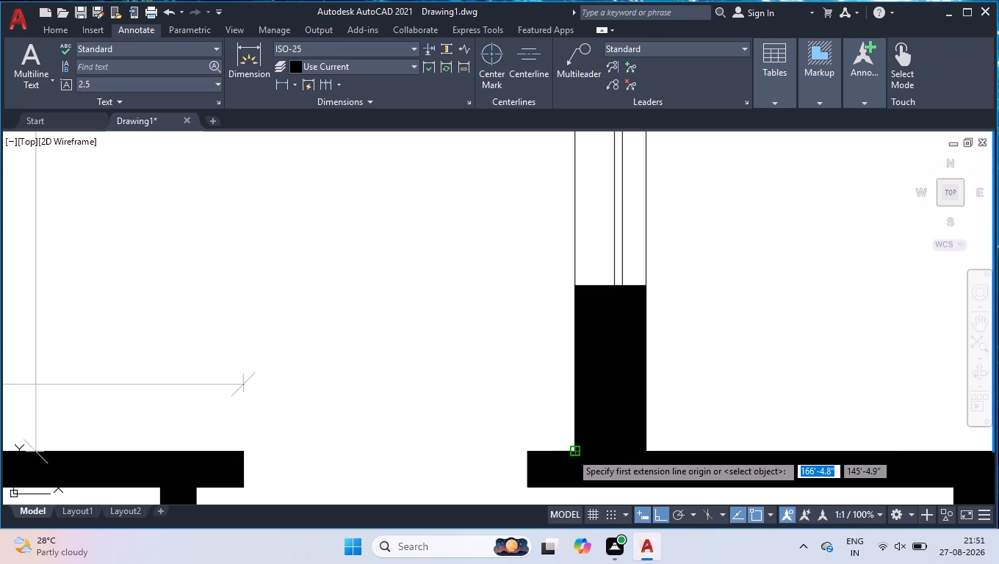
pyautogui.click(571, 452)
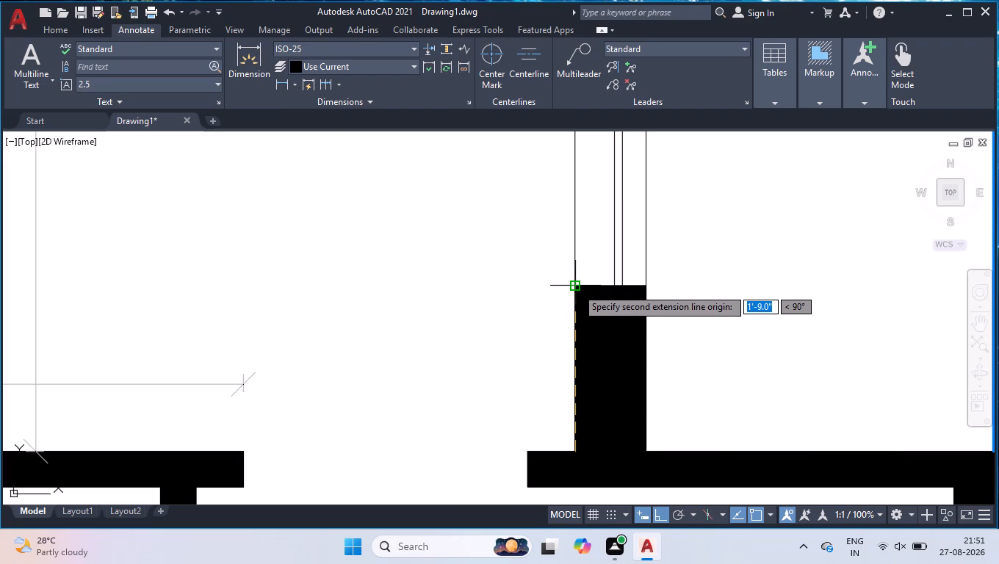
pyautogui.click(577, 287)
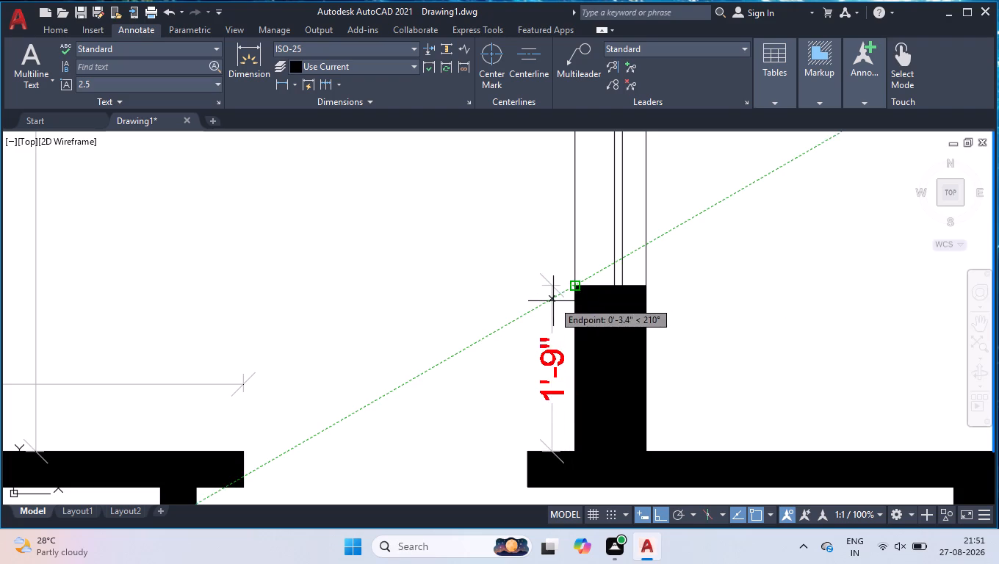
pyautogui.click(552, 301)
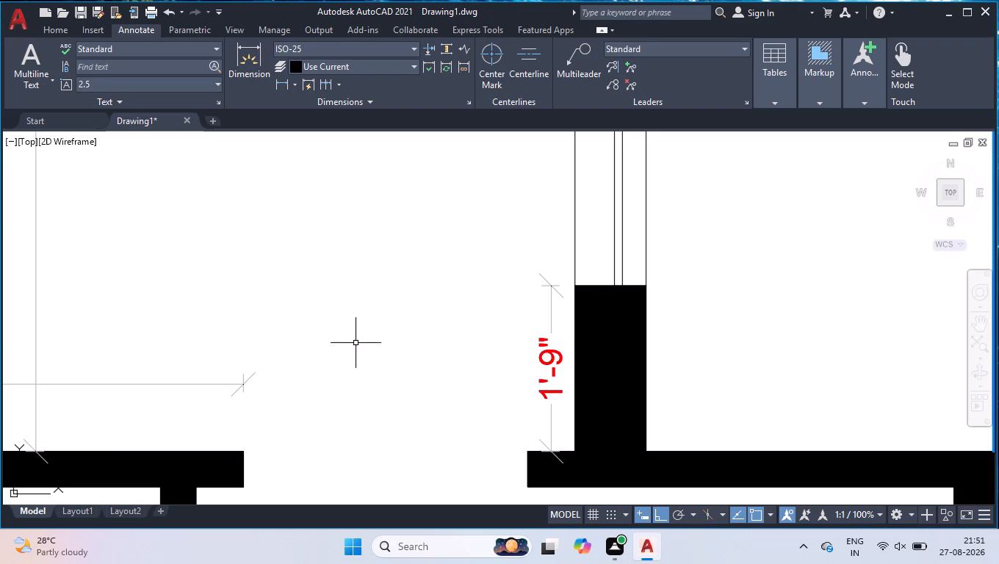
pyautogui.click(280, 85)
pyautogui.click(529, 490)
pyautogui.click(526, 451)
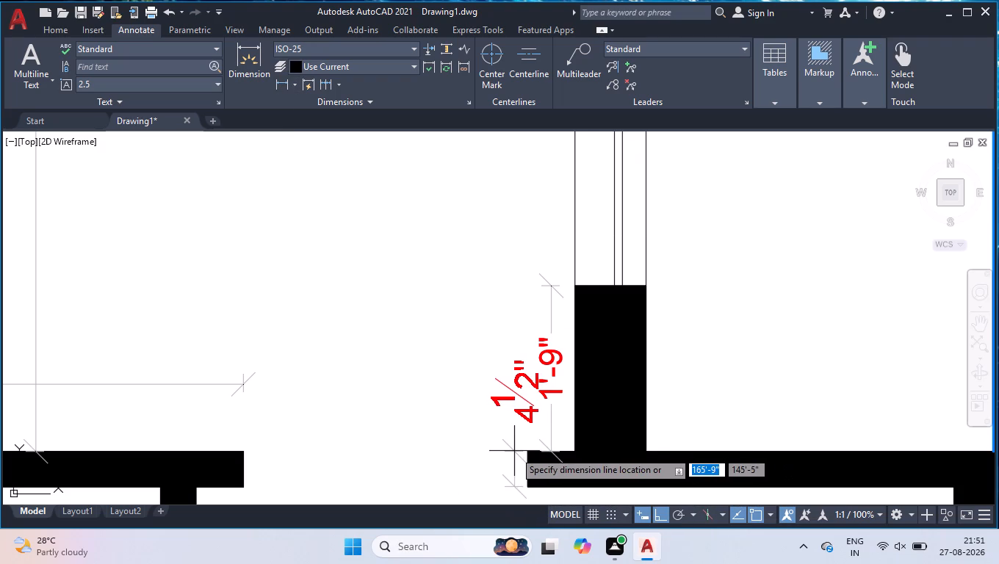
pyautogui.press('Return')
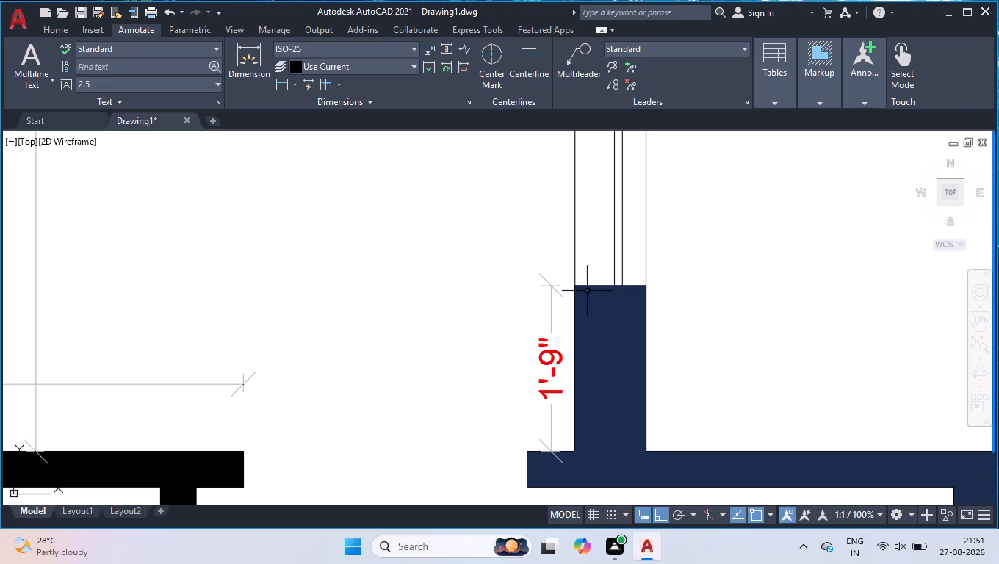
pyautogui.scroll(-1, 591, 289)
# Add a horizontal linear dimension below the short wall stub under the pier, from its free end to the pier's inner face.
pyautogui.scroll(2, 590, 407)
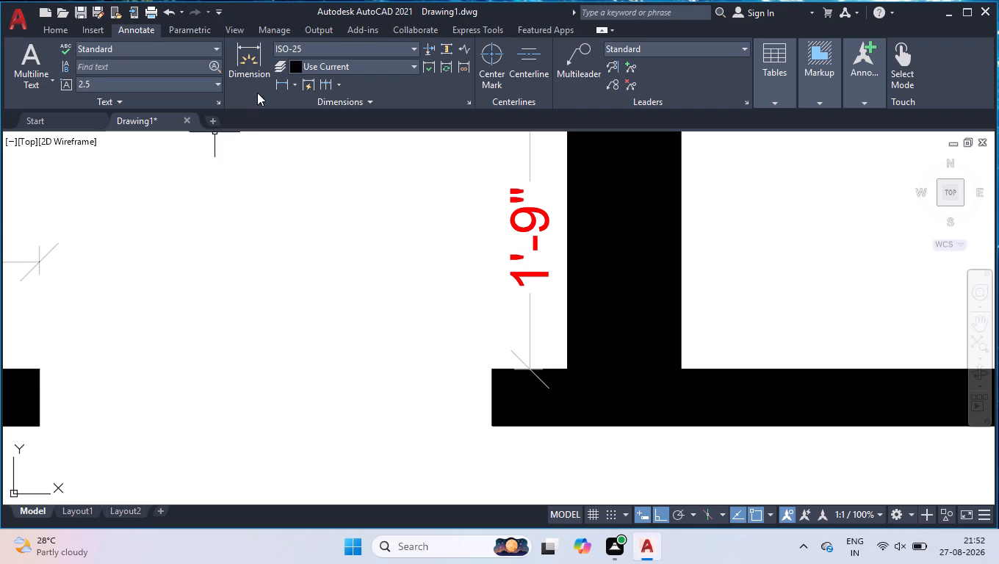
pyautogui.click(273, 82)
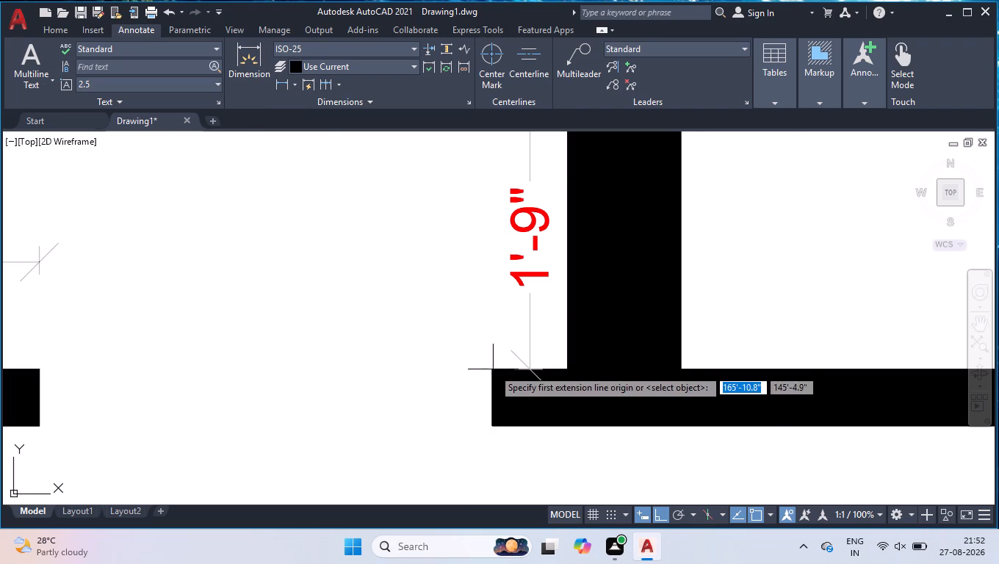
pyautogui.click(493, 368)
pyautogui.click(566, 368)
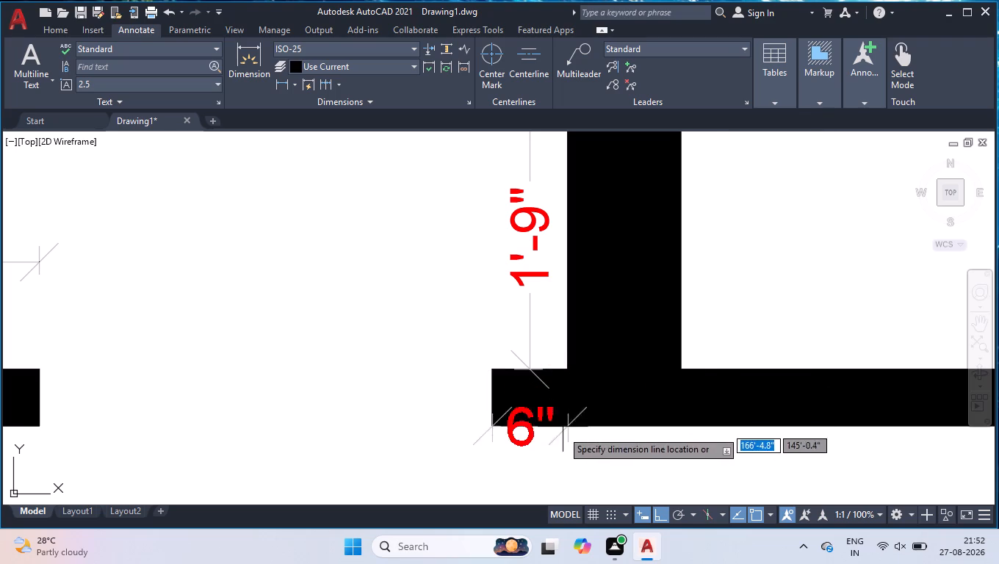
pyautogui.click(560, 447)
# Continue the lower pier's vertical dimension upward across the sliding opening and along the upper pier to the room's top wall.
pyautogui.scroll(-1, 515, 352)
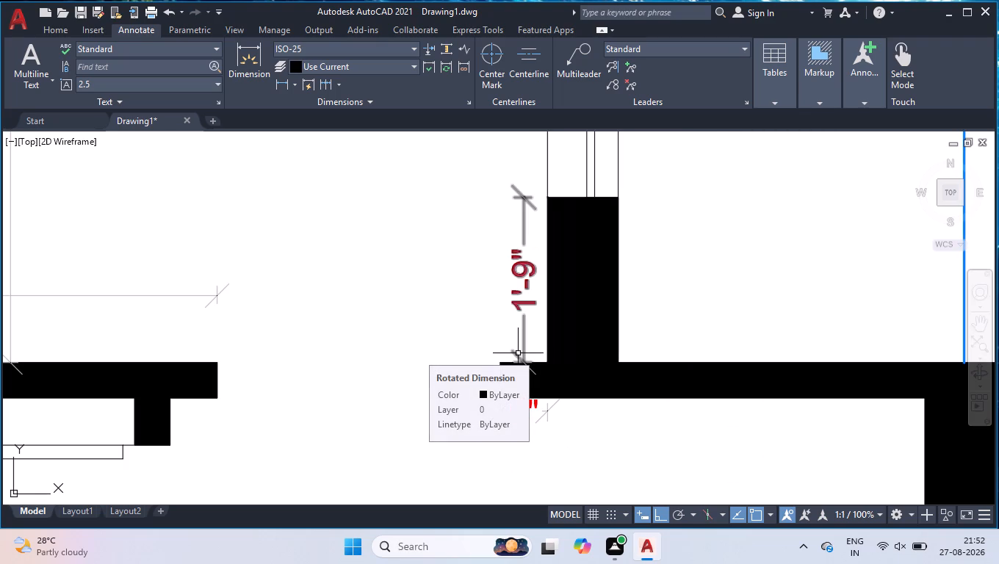
pyautogui.scroll(-3, 505, 292)
pyautogui.scroll(-2, 531, 196)
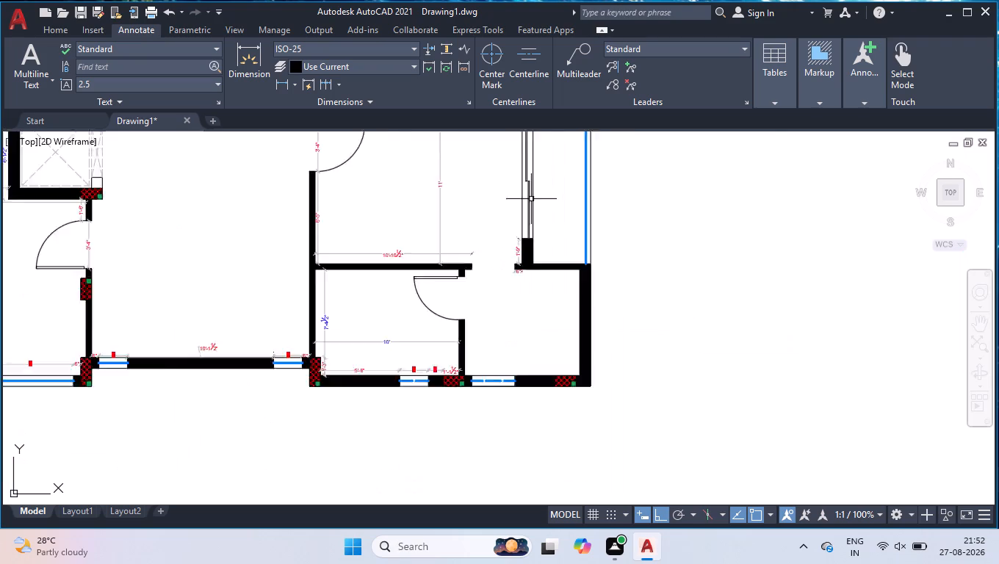
pyautogui.scroll(3, 528, 146)
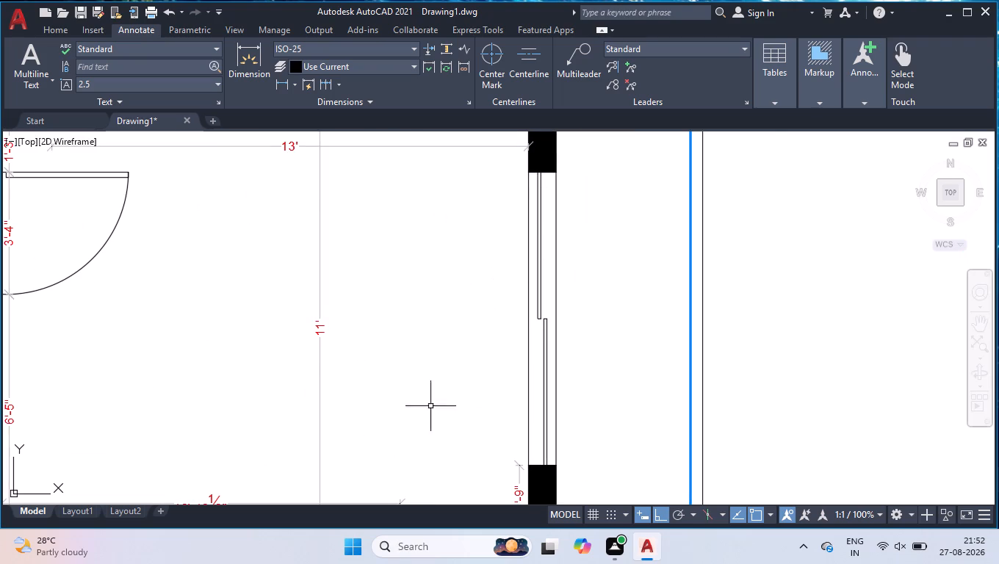
pyautogui.click(323, 82)
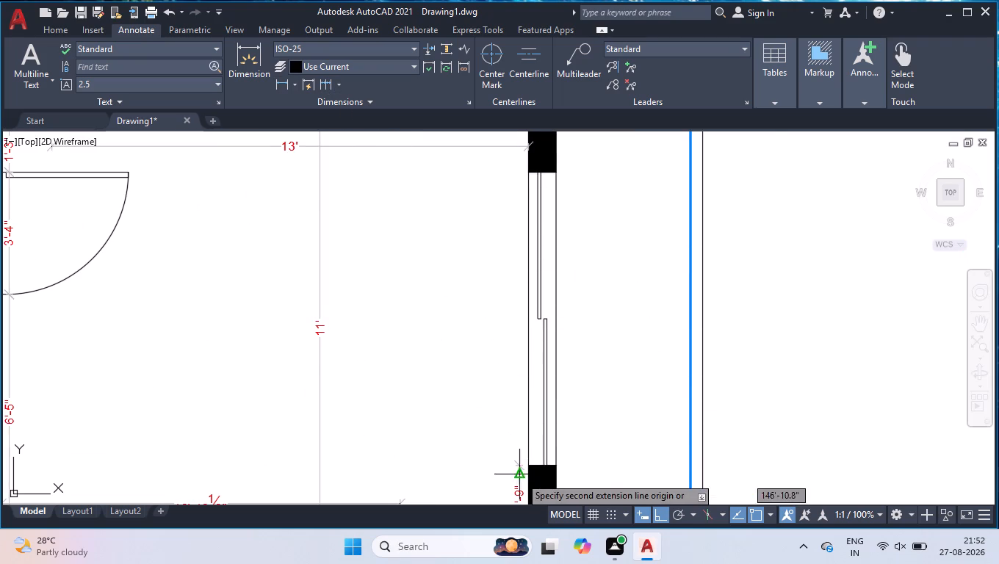
pyautogui.press('space')
pyautogui.click(518, 491)
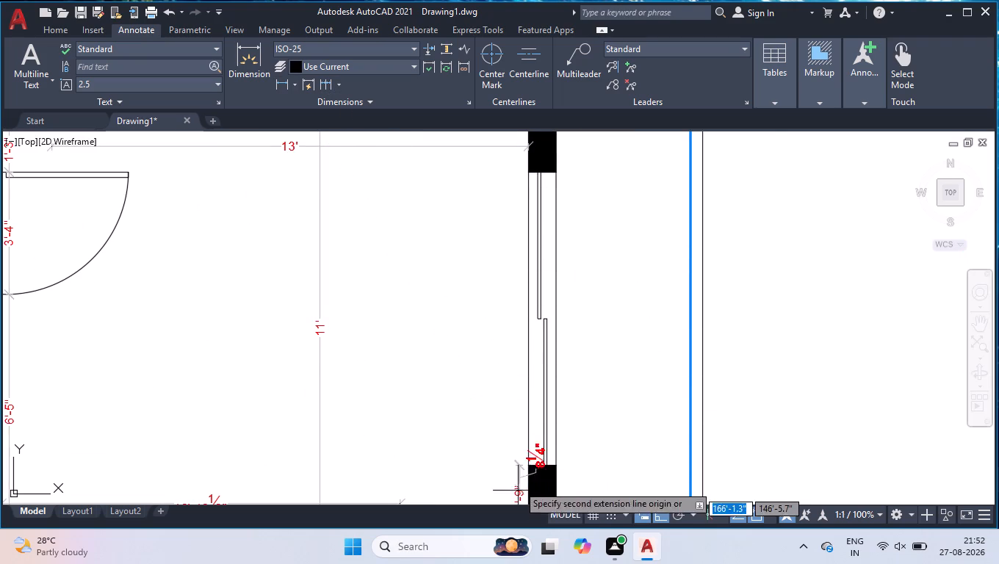
pyautogui.click(529, 172)
pyautogui.scroll(-2, 511, 211)
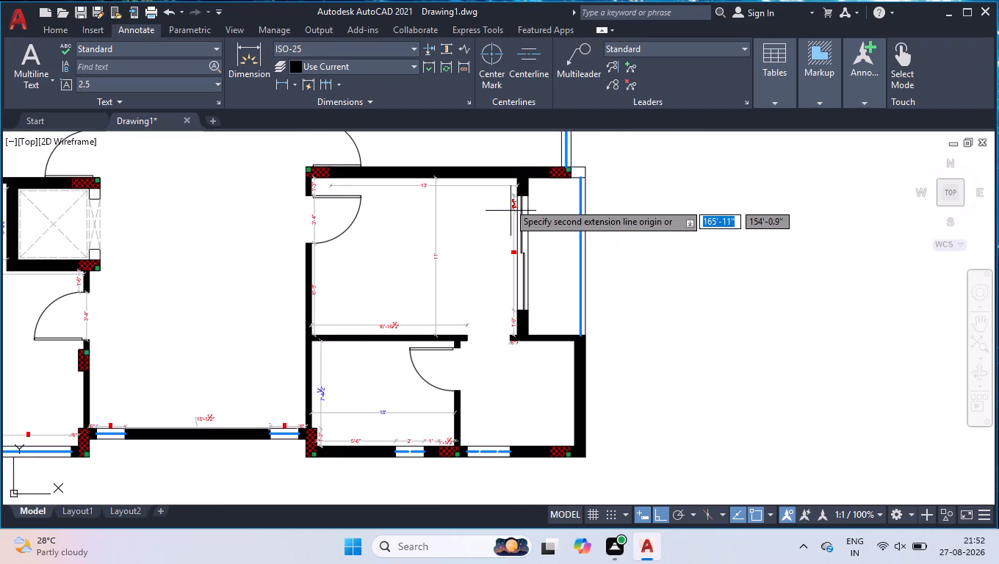
pyautogui.scroll(3, 513, 164)
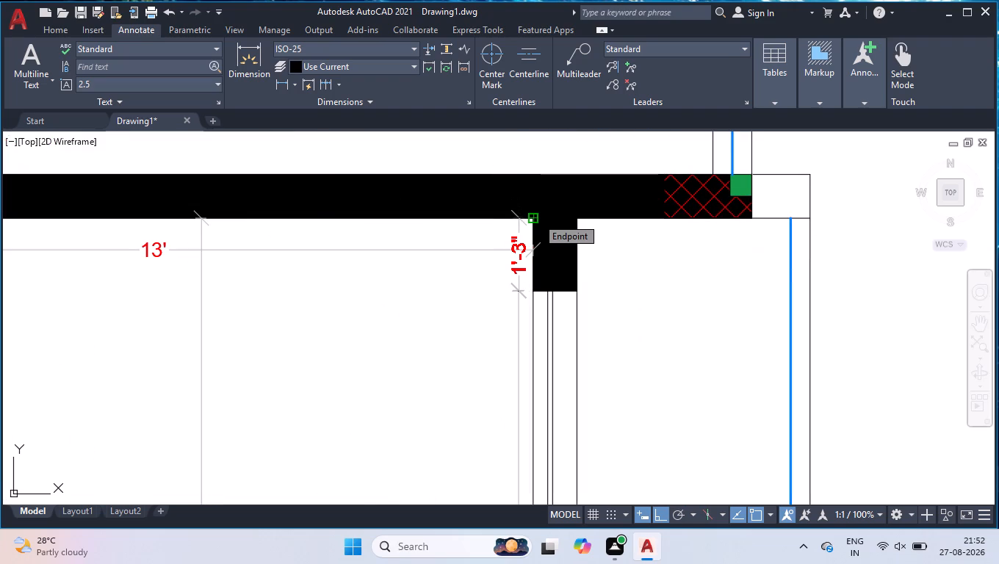
pyautogui.scroll(3, 537, 217)
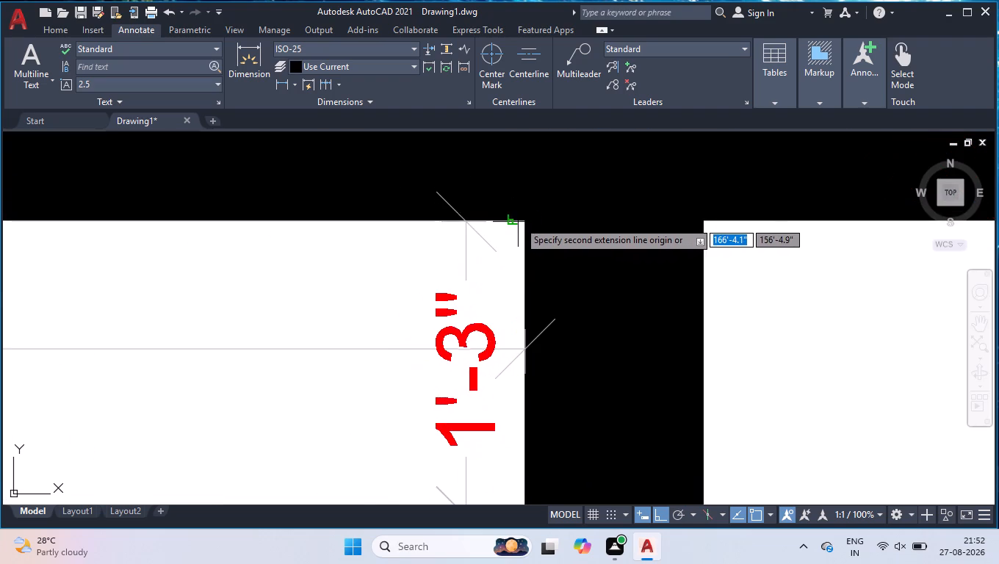
pyautogui.click(523, 221)
pyautogui.press('Return')
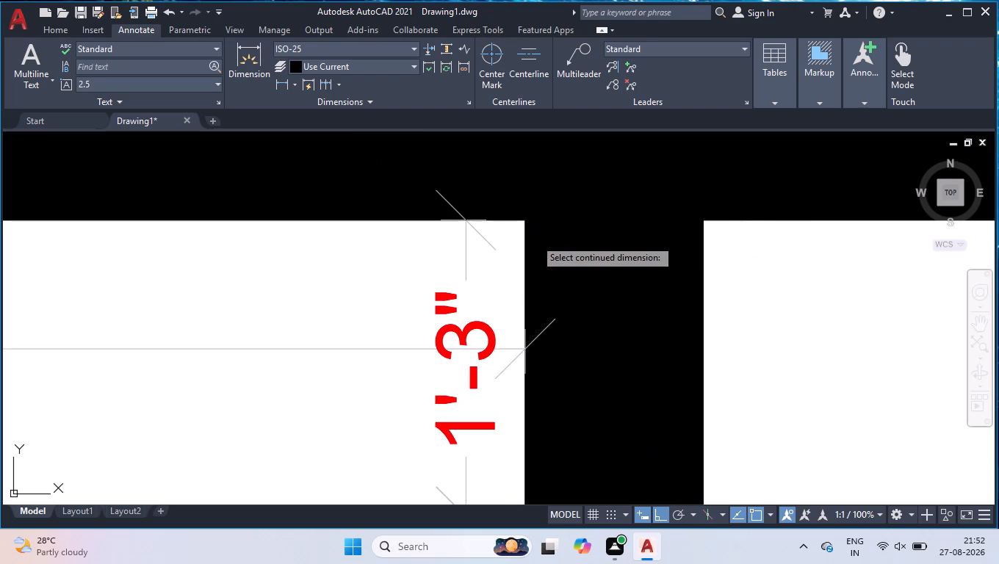
pyautogui.press('Return')
# Add a horizontal linear dimension under the balcony strip's top wall, from the upper pier's outer corner to the hatched column's near edge.
pyautogui.scroll(-2, 513, 275)
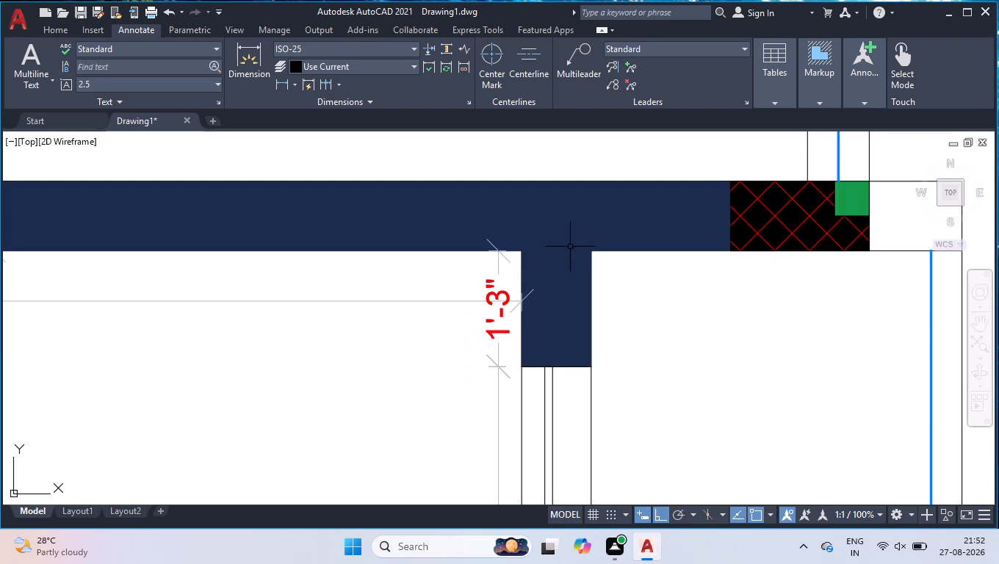
pyautogui.scroll(-2, 574, 244)
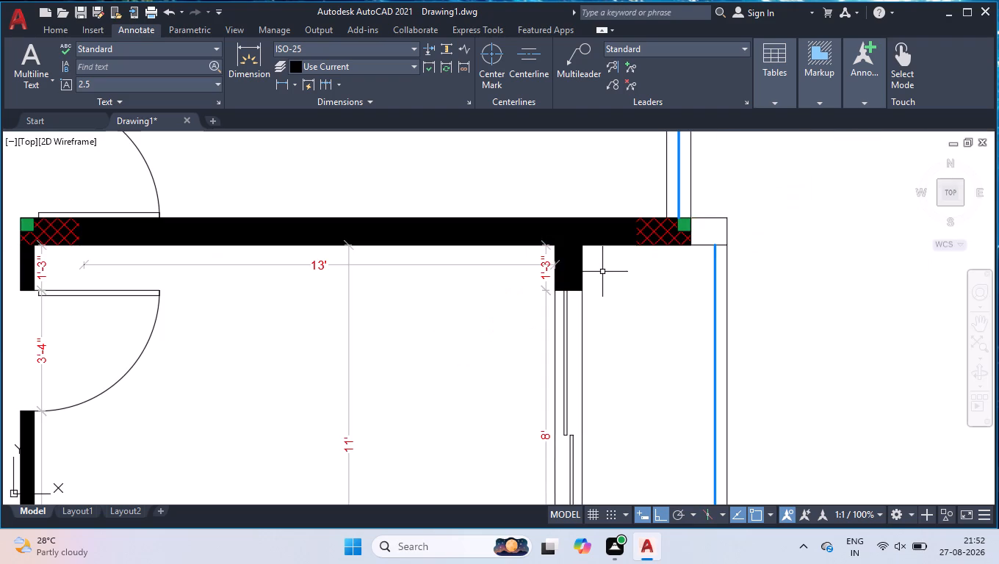
pyautogui.scroll(1, 727, 230)
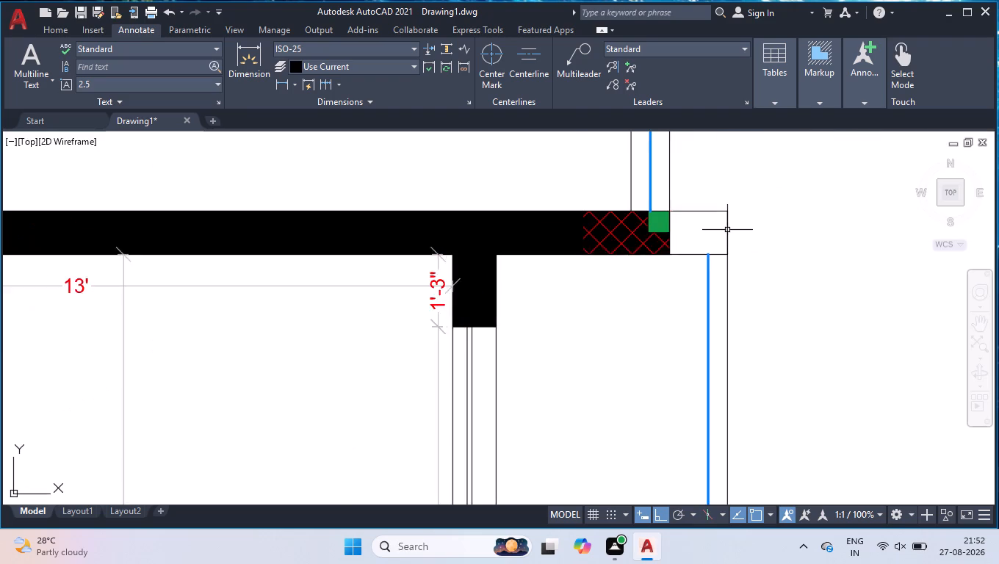
pyautogui.scroll(1, 727, 230)
pyautogui.click(276, 84)
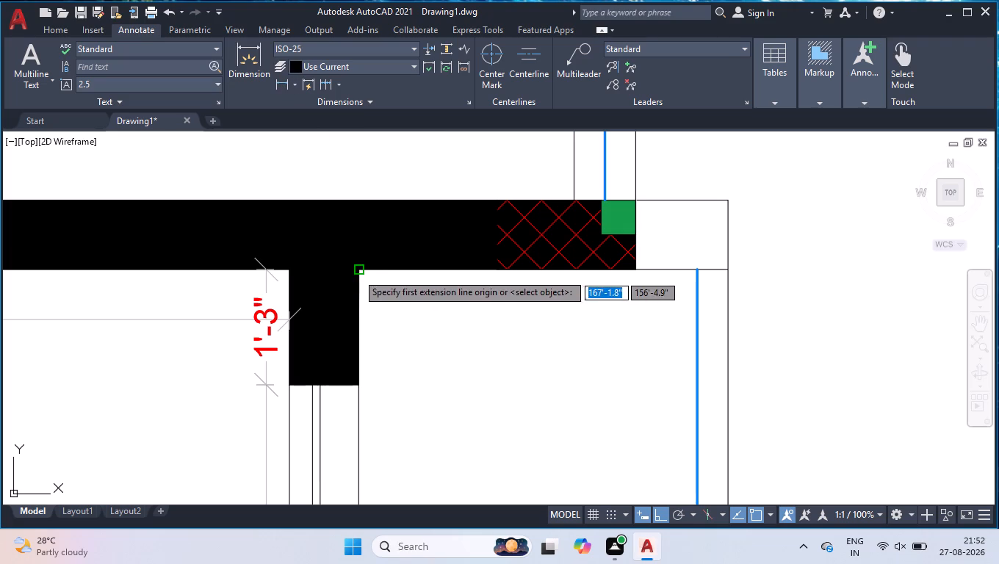
pyautogui.moveTo(356, 272); pyautogui.dragTo(364, 277)
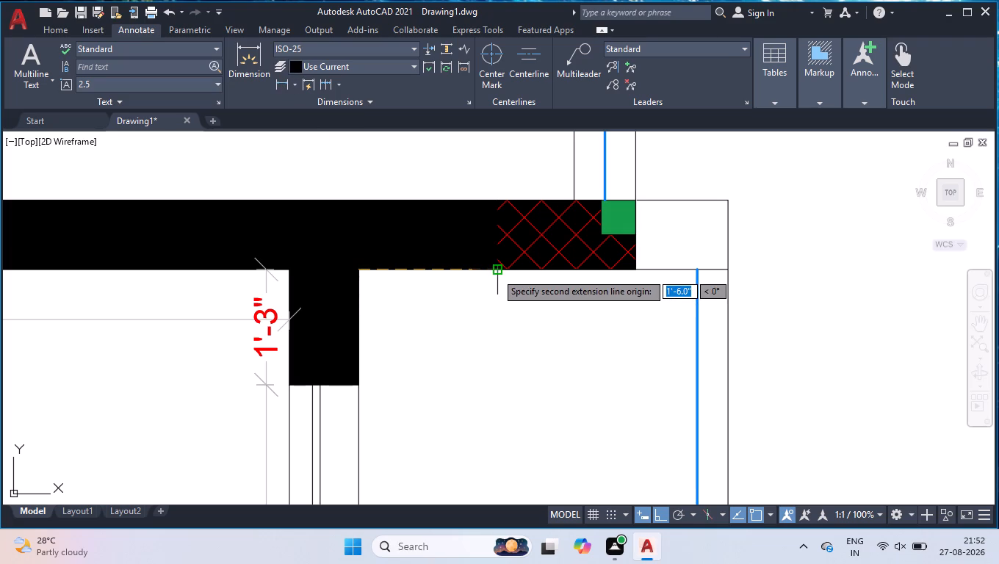
pyautogui.click(496, 272)
pyautogui.click(496, 289)
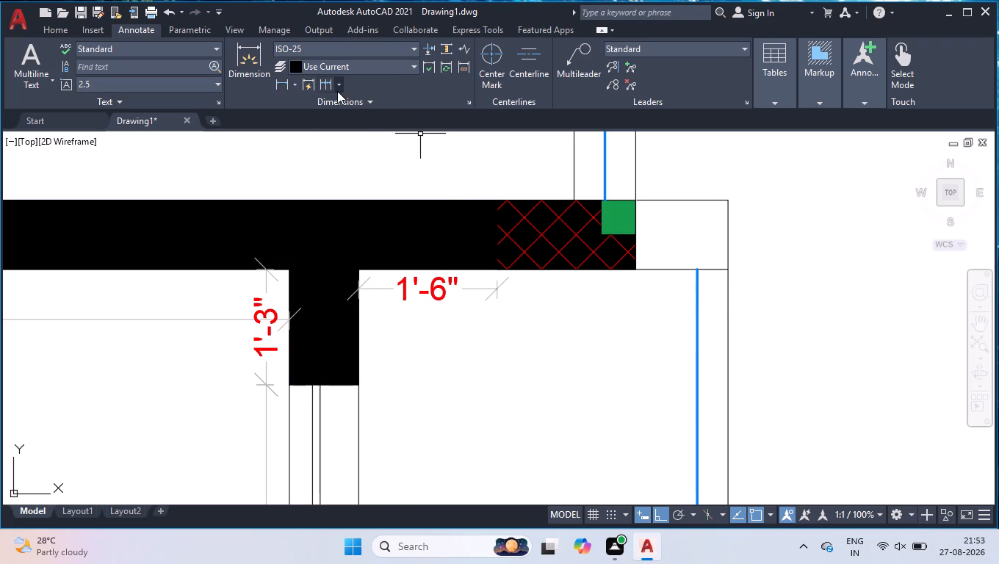
# Continue the horizontal dimension across the hatched column and on to the balcony strip's outer edge.
pyautogui.click(325, 84)
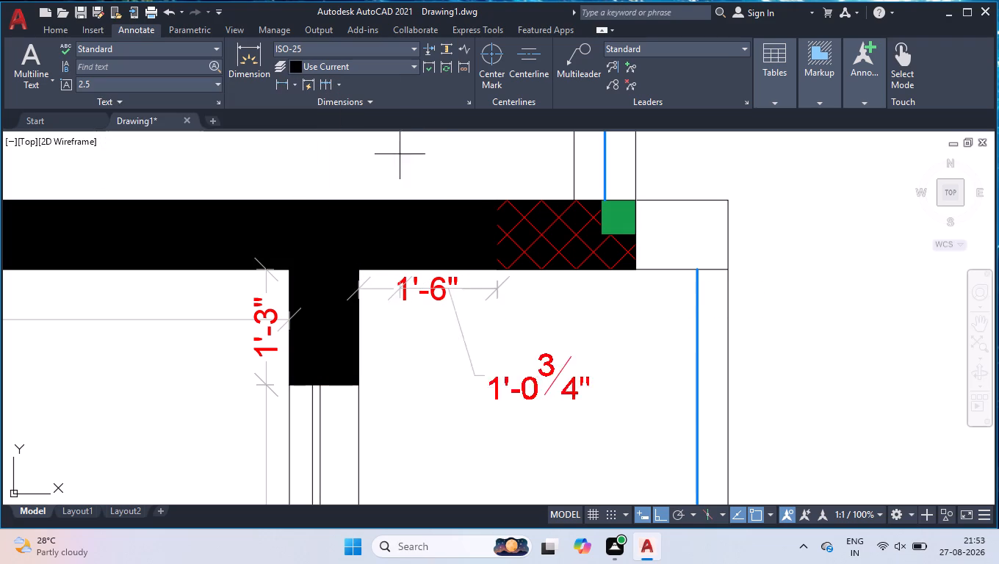
pyautogui.click(634, 269)
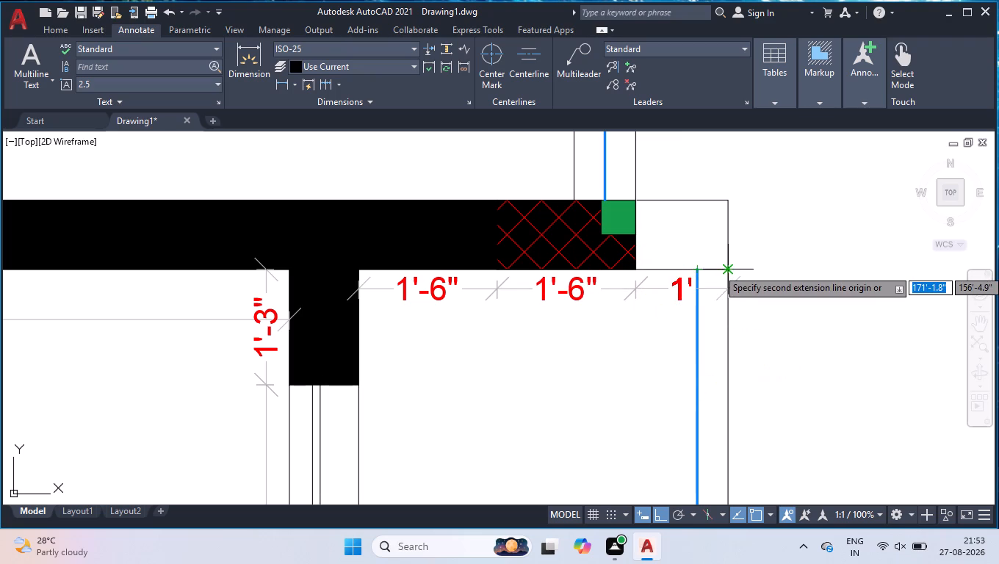
pyautogui.click(726, 269)
pyautogui.press('Return')
pyautogui.press('Return')
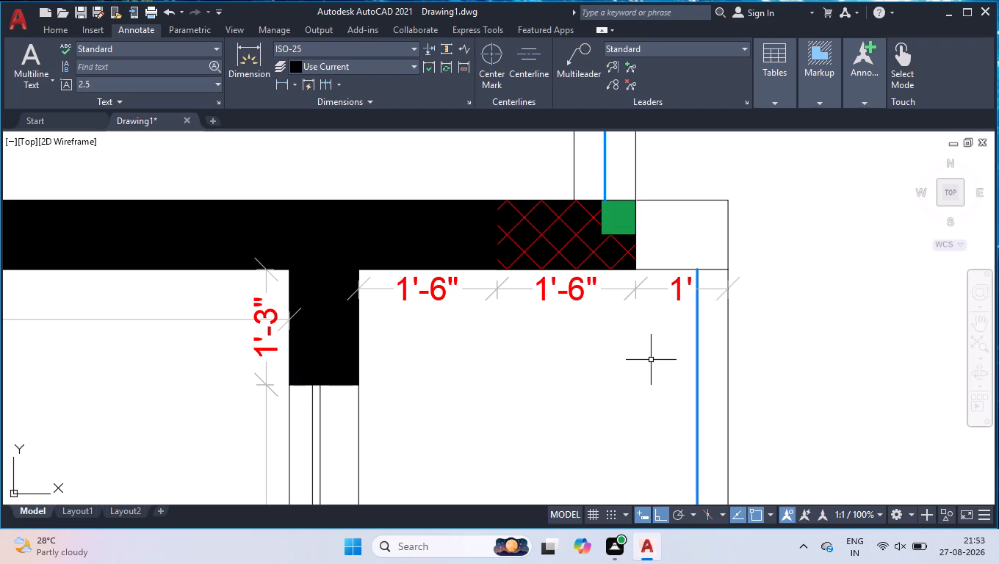
# Add a vertical linear dimension just inside the balcony strip's blue line, from its upper outer corner to its lower wall.
pyautogui.scroll(-1, 643, 319)
pyautogui.scroll(-2, 663, 250)
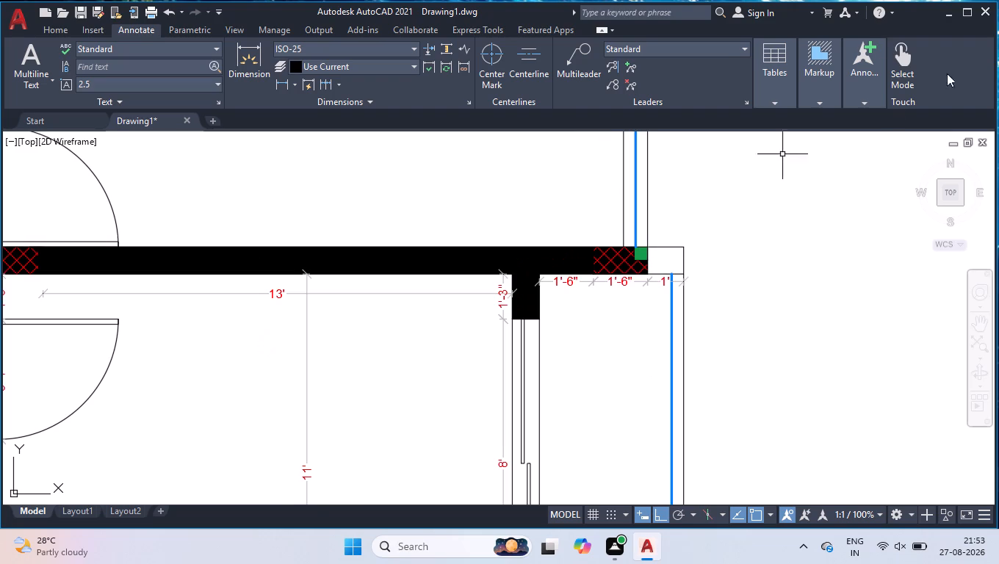
pyautogui.scroll(-1, 646, 234)
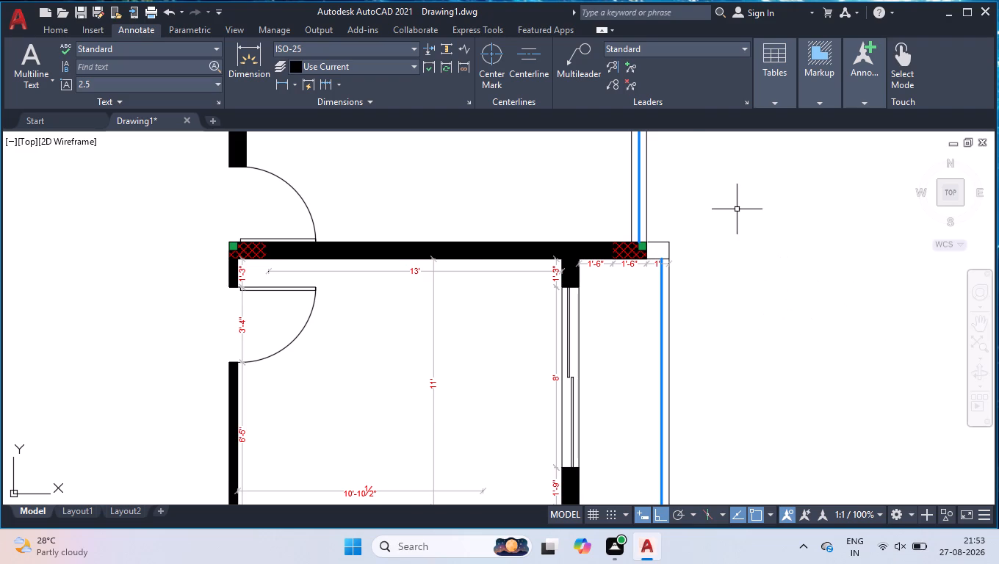
pyautogui.scroll(-1, 735, 207)
pyautogui.scroll(1, 752, 361)
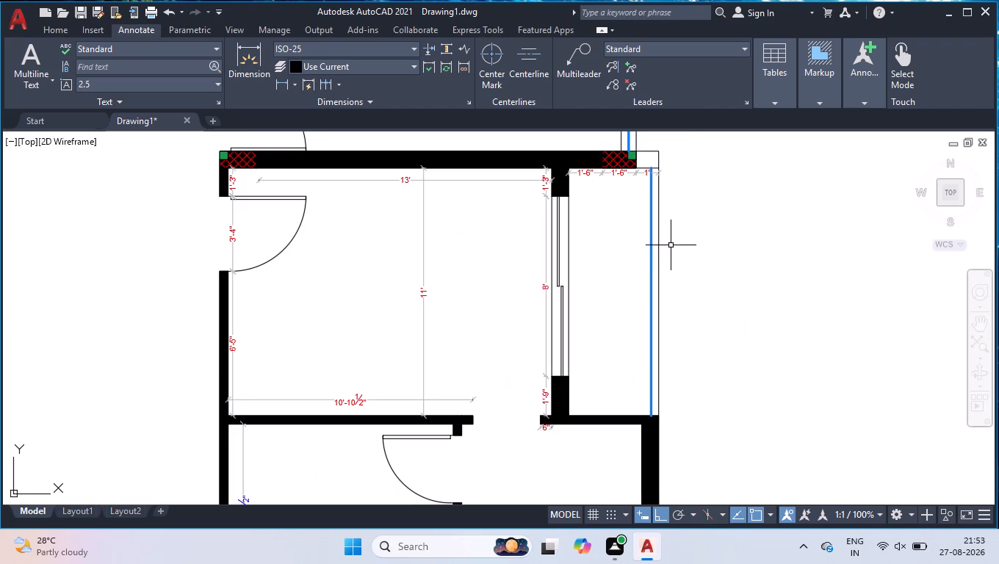
pyautogui.write('DLI')
pyautogui.press('Return')
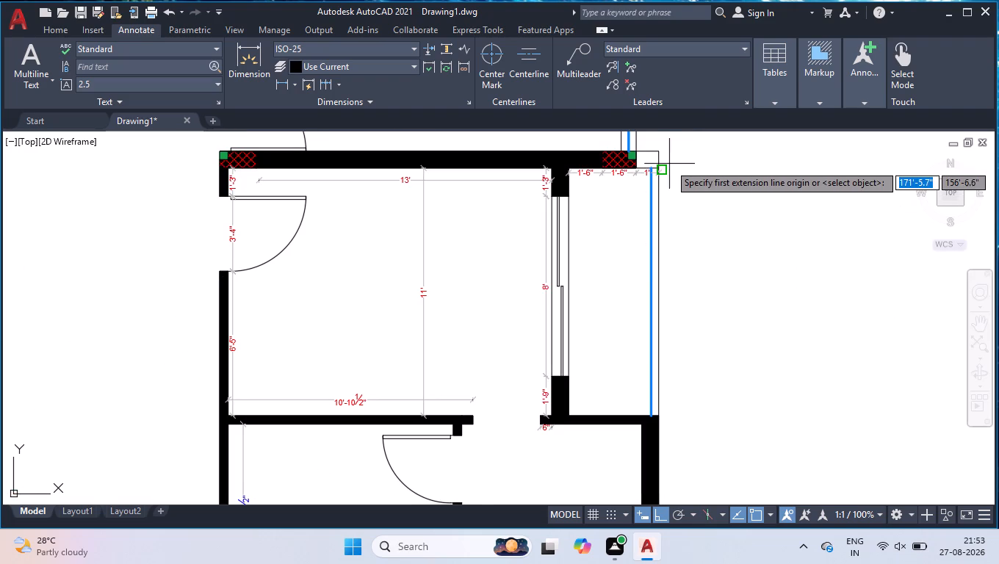
pyautogui.scroll(1, 669, 164)
pyautogui.click(655, 167)
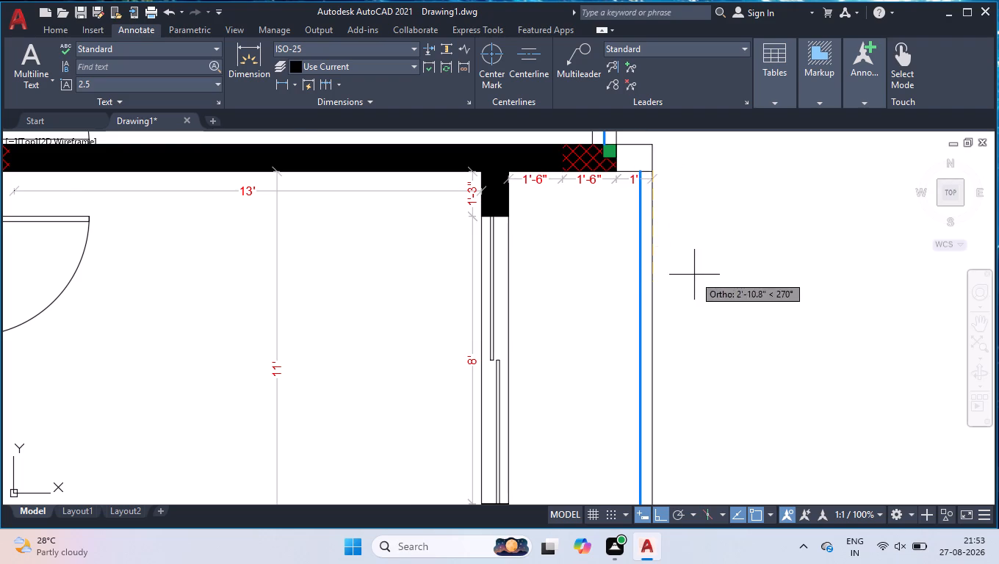
pyautogui.scroll(-1, 694, 275)
pyautogui.click(668, 458)
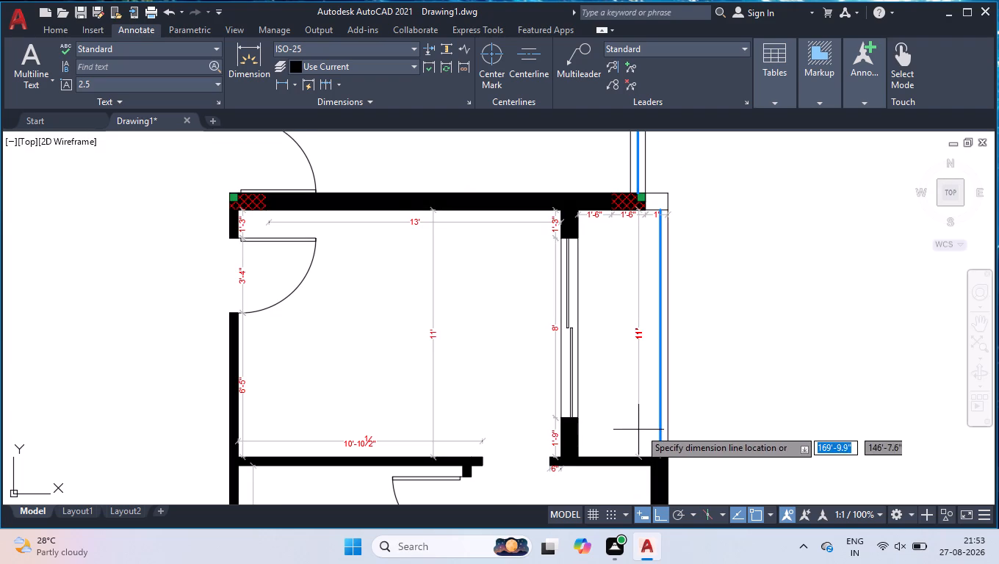
pyautogui.click(647, 426)
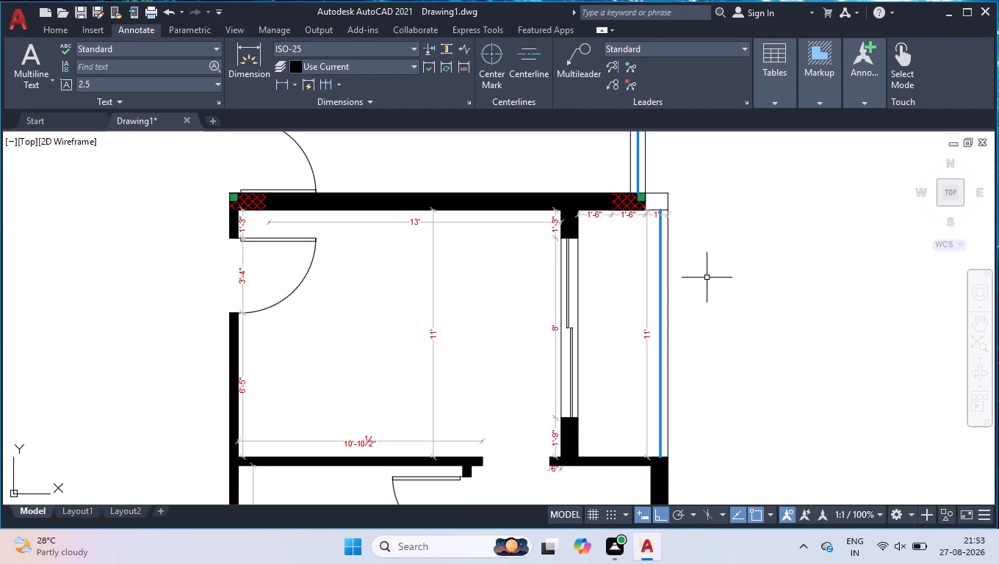
# Add a 4' horizontal linear dimension across the balcony strip, just above its lower wall, starting from the lower pier's outer corner.
pyautogui.scroll(3, 646, 468)
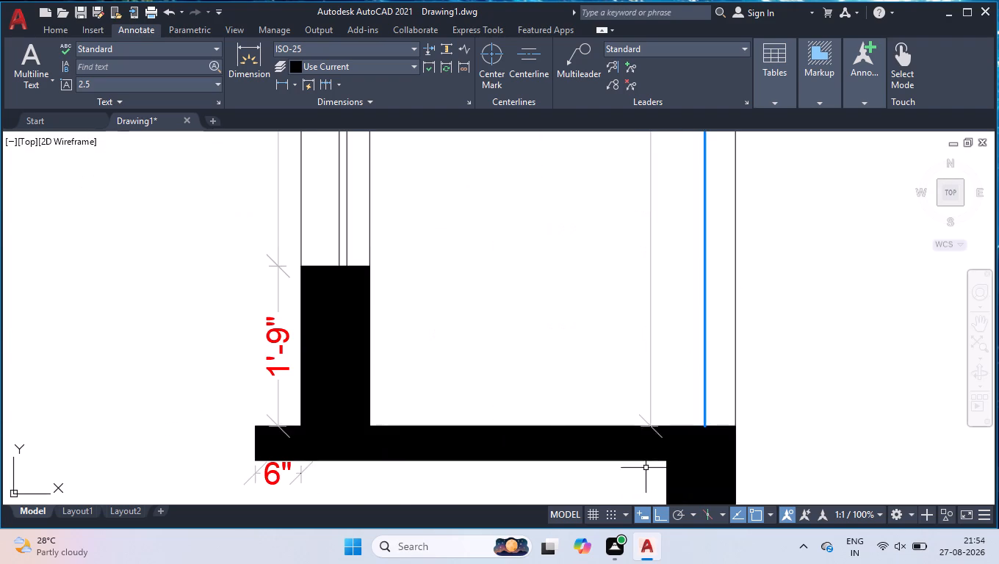
pyautogui.press('space')
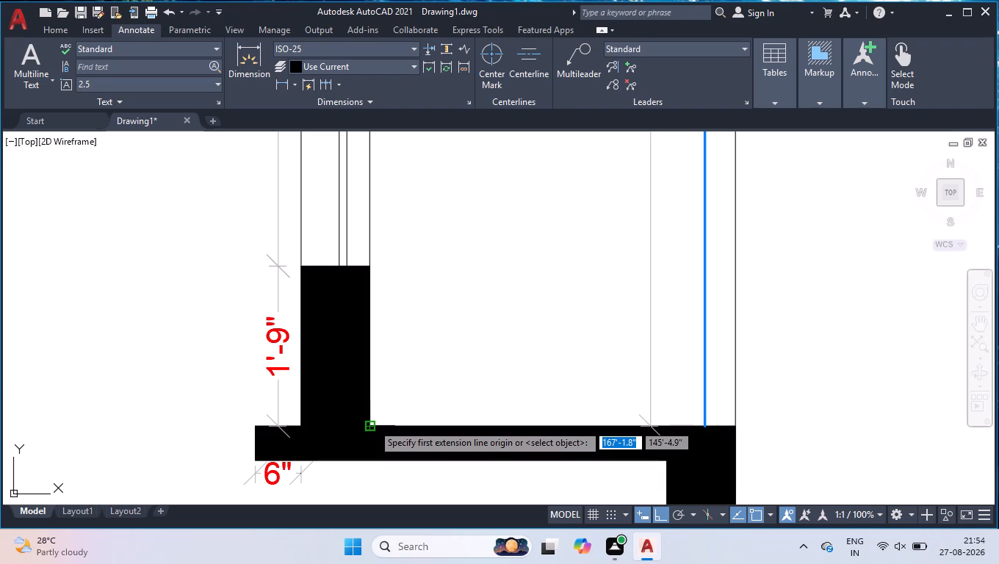
pyautogui.click(372, 424)
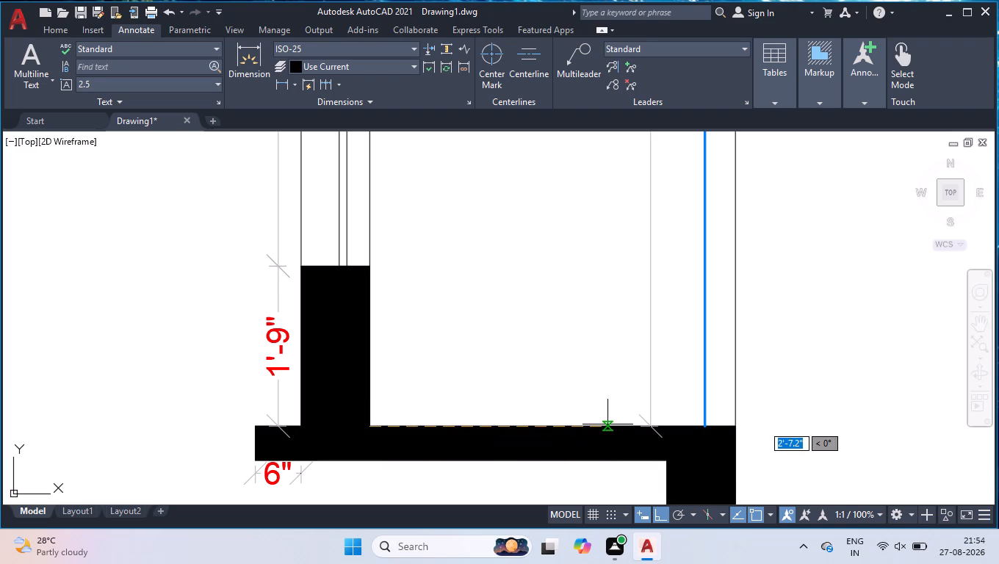
pyautogui.write("4'")
pyautogui.press('Return')
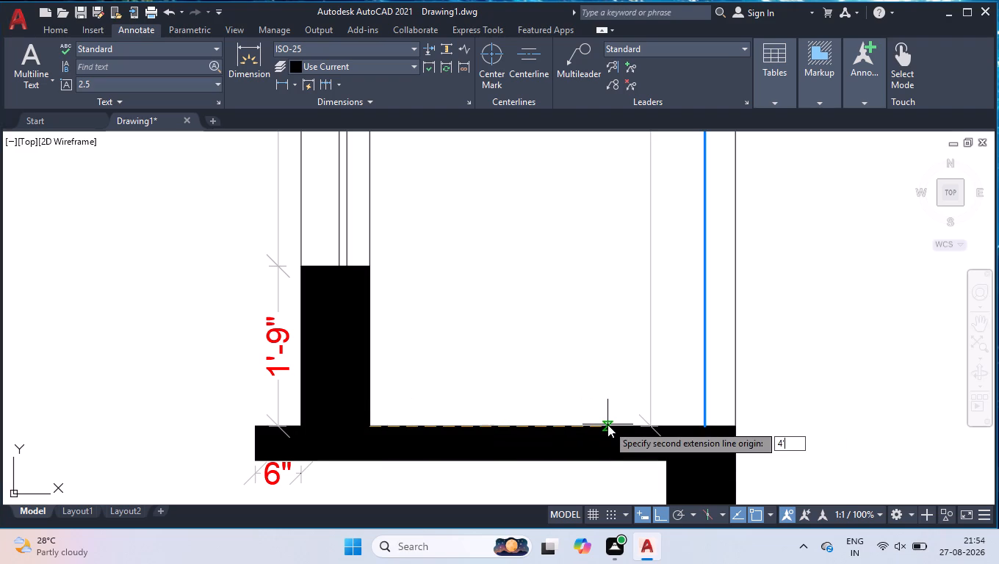
pyautogui.click(612, 391)
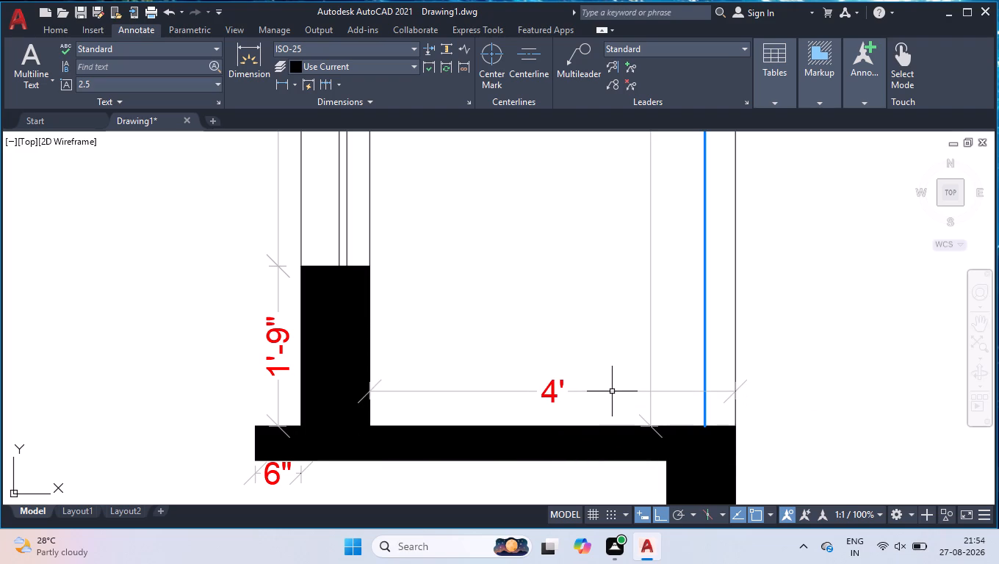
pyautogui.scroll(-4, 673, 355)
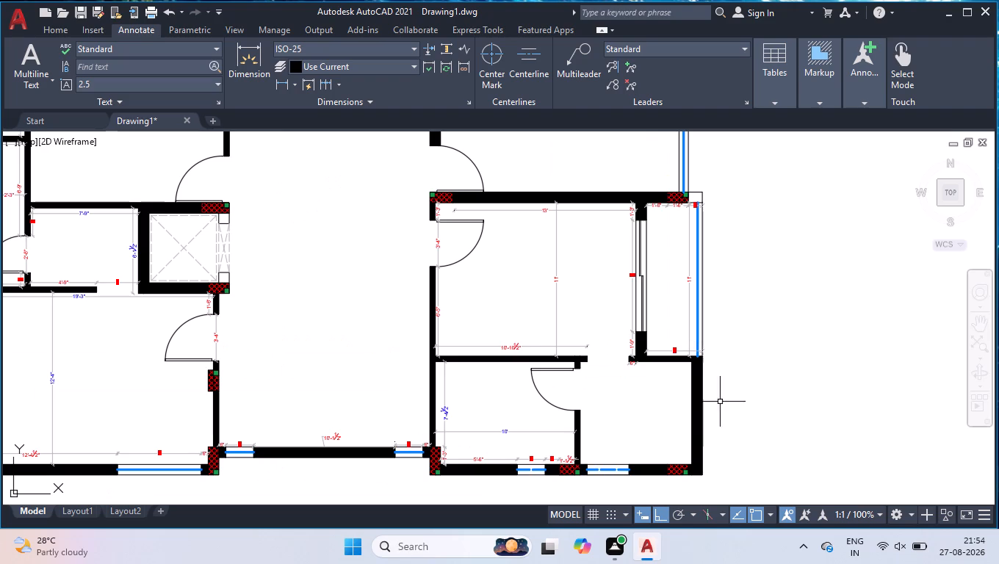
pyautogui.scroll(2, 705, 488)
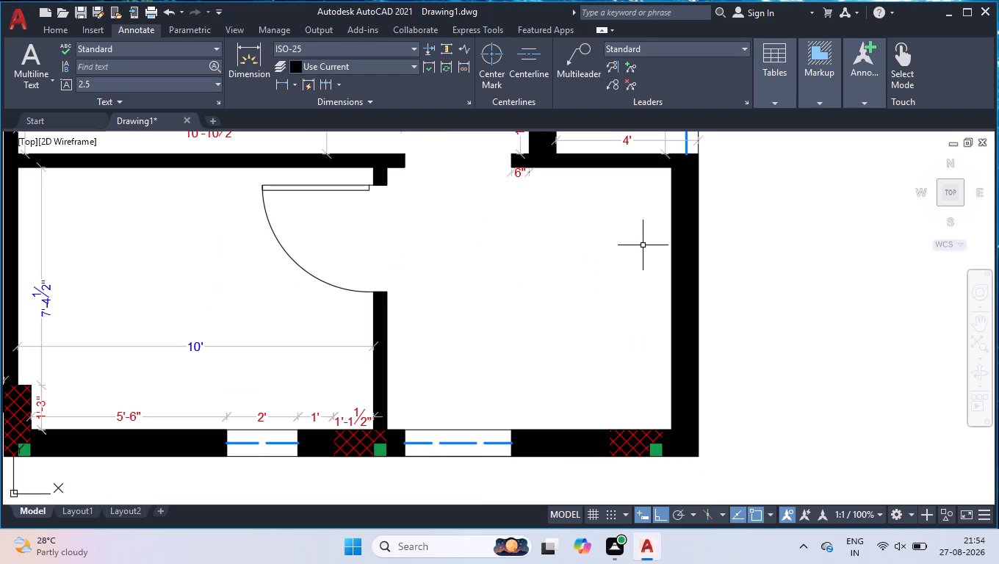
# Add a horizontal linear dimension across the small room below the balcony strip, from its outer wall to the door partition.
pyautogui.write('DLI')
pyautogui.press('Return')
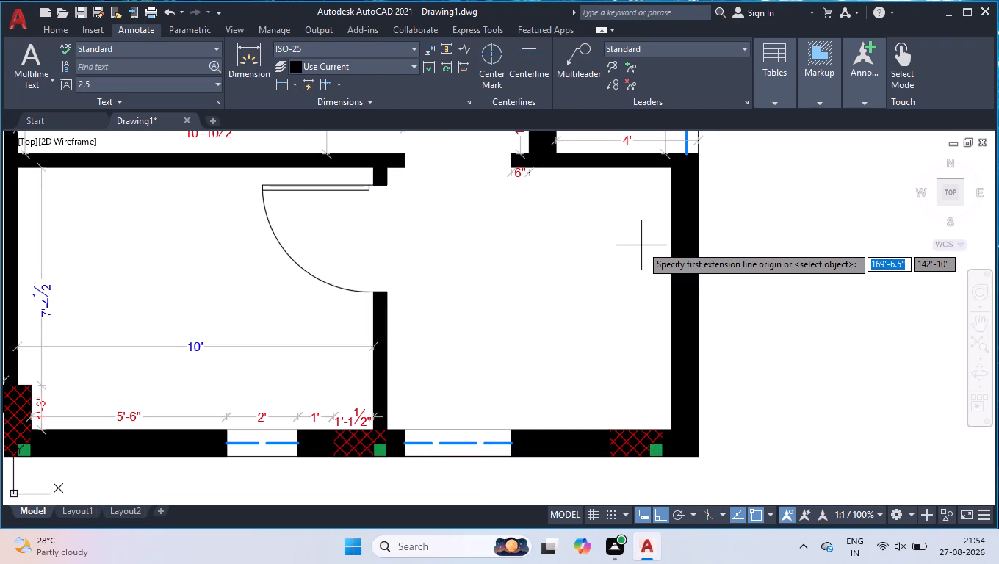
pyautogui.click(671, 328)
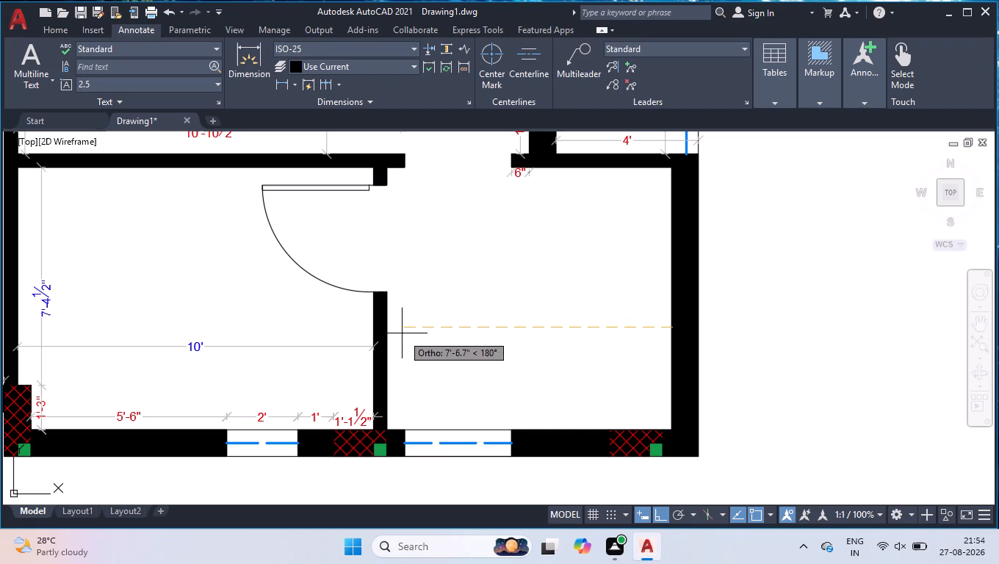
pyautogui.click(392, 325)
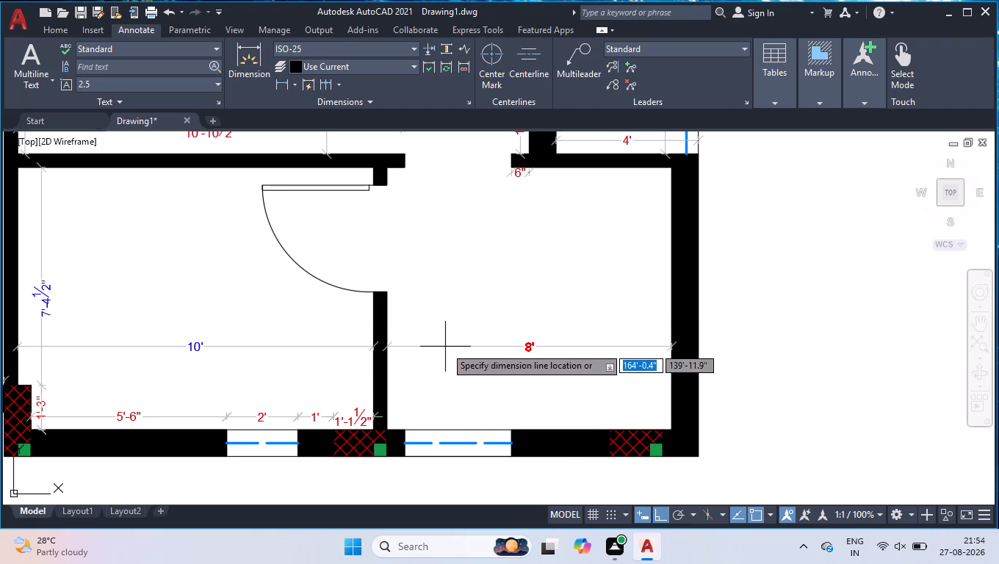
pyautogui.click(453, 333)
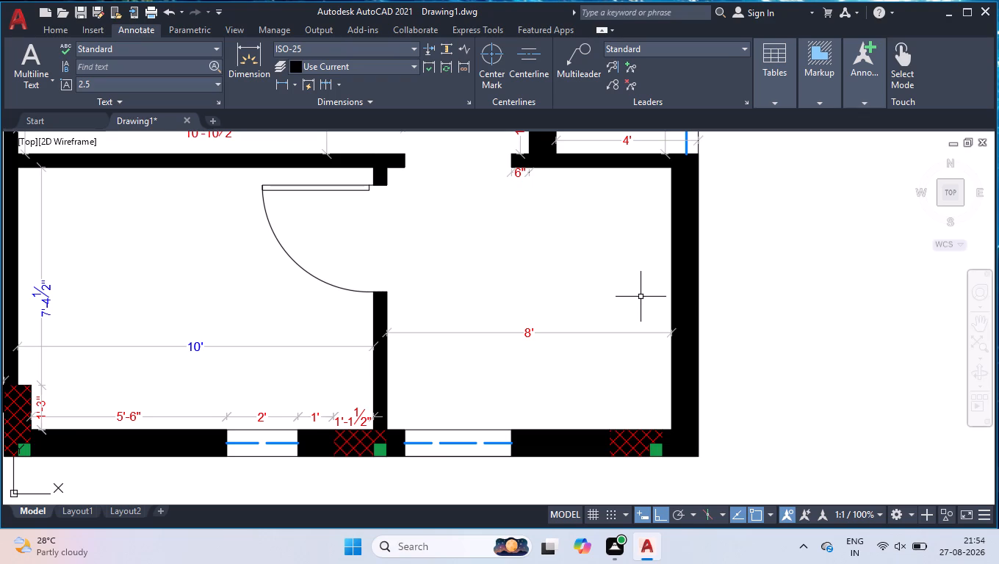
# Add a vertical linear dimension just inside the same room's outer wall, from its upper inner corner to its lower inner corner.
pyautogui.press('space')
pyautogui.click(673, 169)
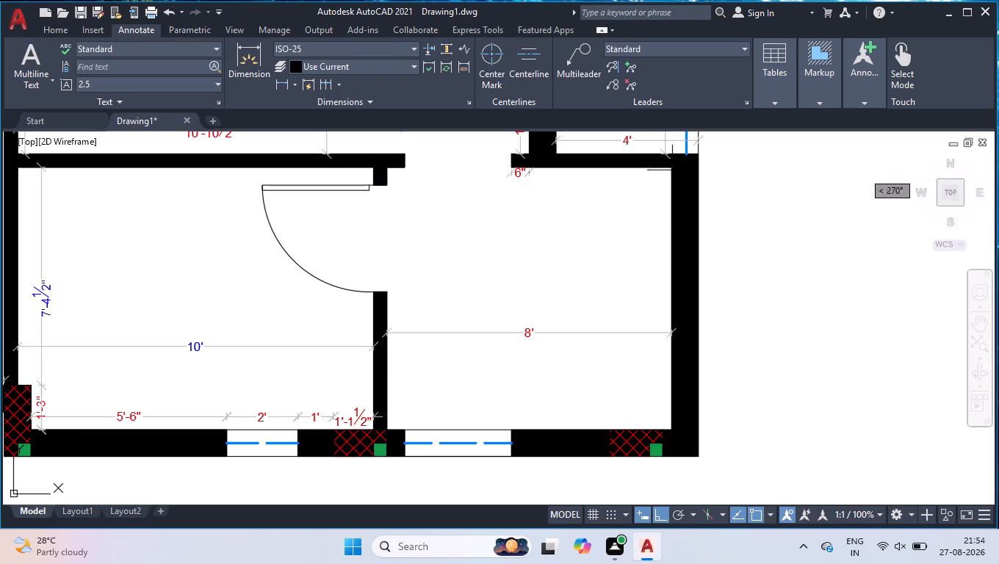
pyautogui.click(671, 433)
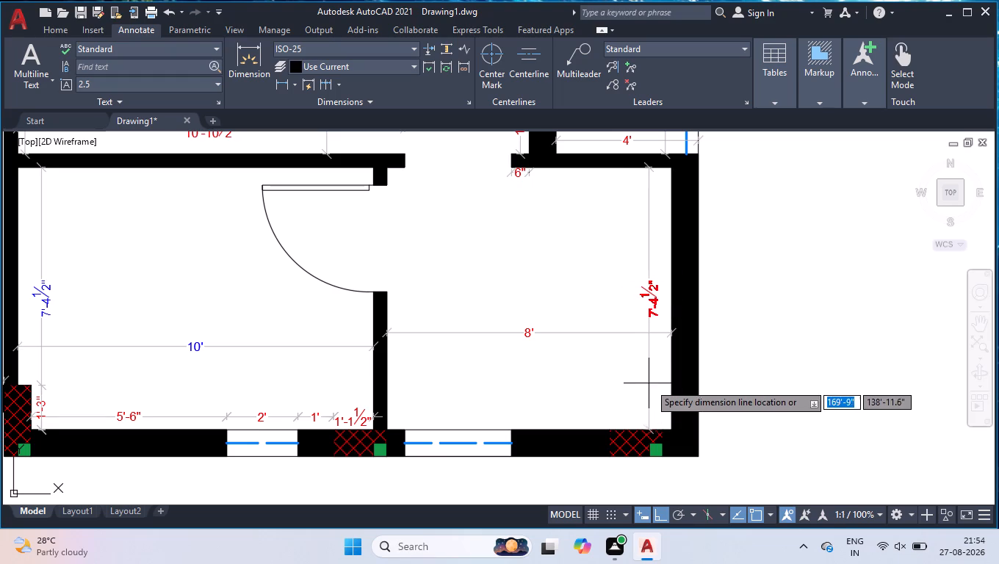
pyautogui.click(652, 383)
# Set the text color of the small room's two overall dimensions to Blue.
pyautogui.click(666, 276)
pyautogui.click(508, 352)
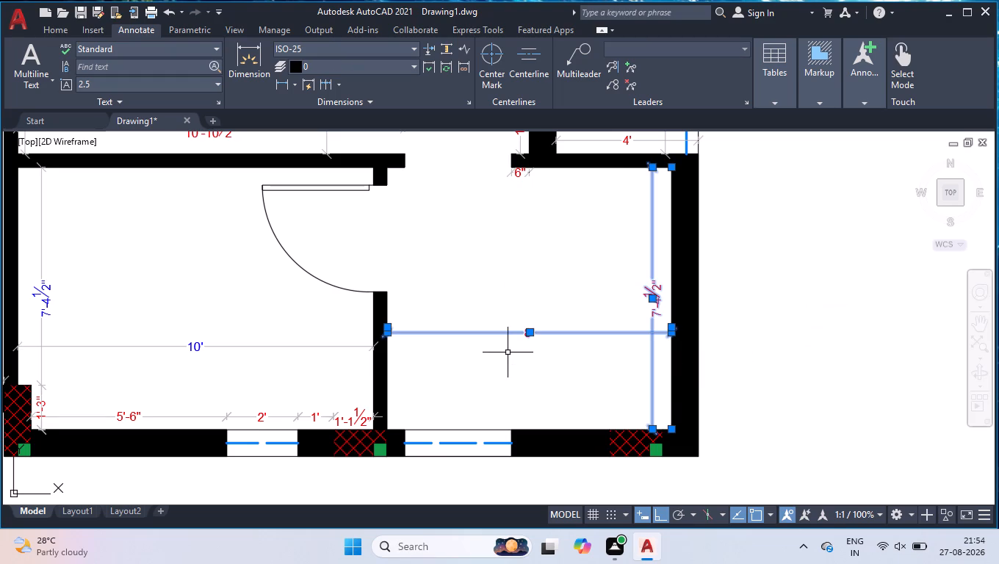
pyautogui.hotkey('ctrl', '1')
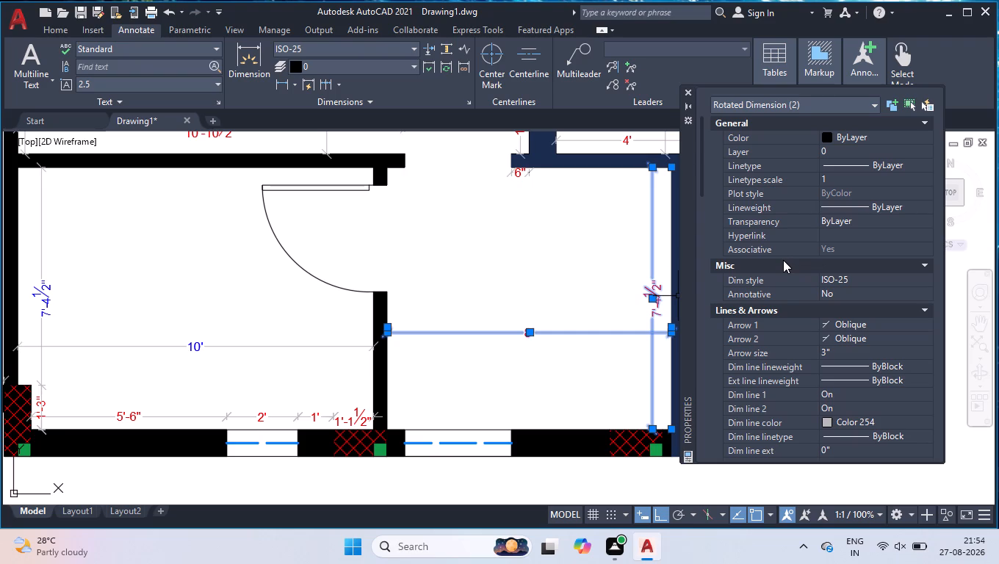
pyautogui.scroll(-6, 773, 258)
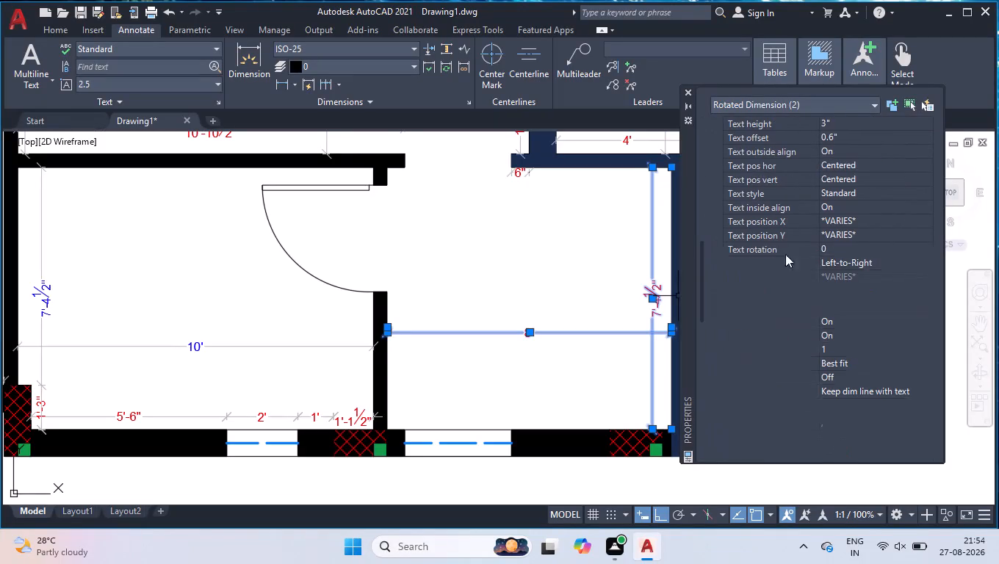
pyautogui.scroll(2, 830, 258)
pyautogui.click(837, 283)
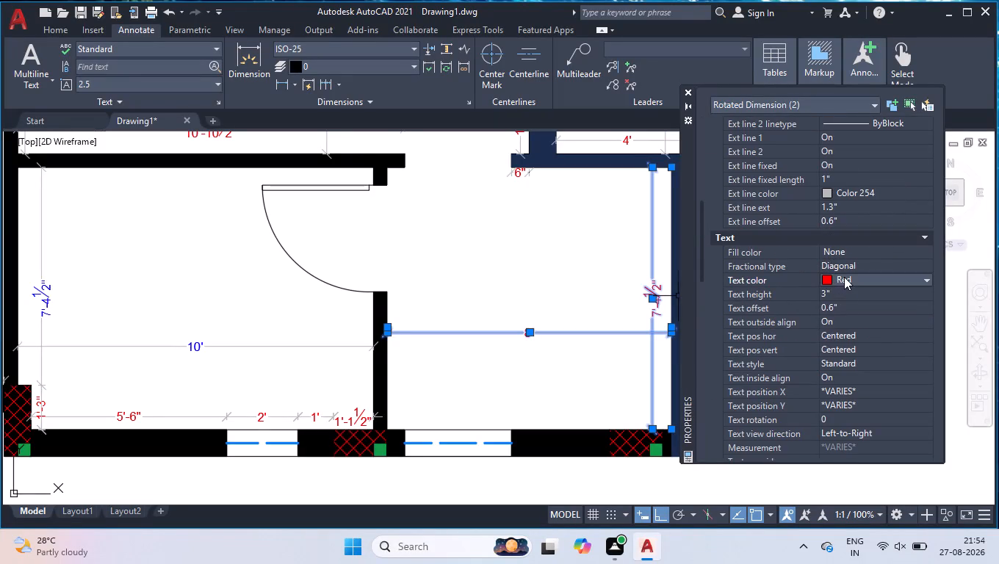
pyautogui.click(844, 277)
pyautogui.click(844, 344)
pyautogui.click(689, 94)
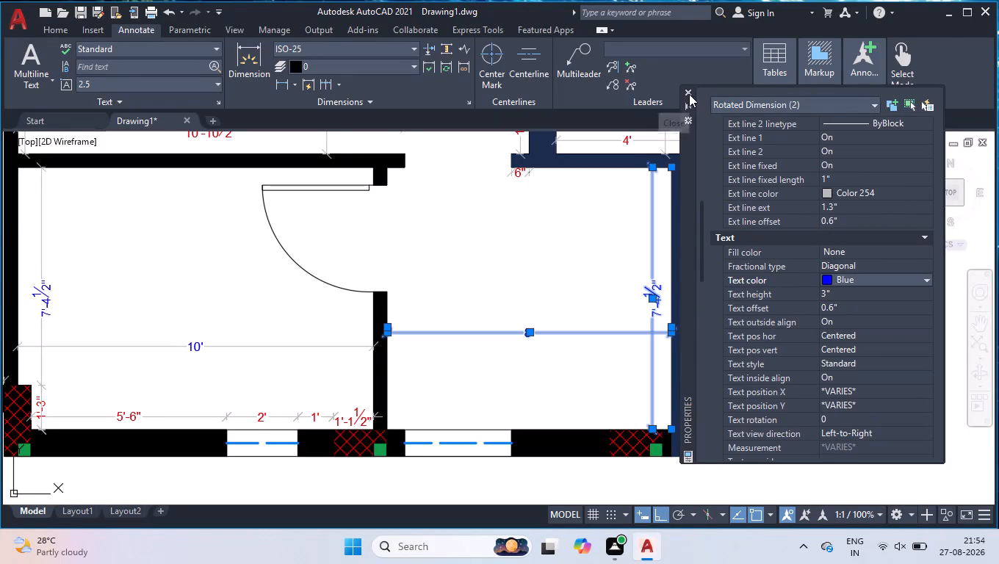
pyautogui.keyDown('shift'); pyautogui.click(750, 247); pyautogui.keyUp('shift')
pyautogui.keyDown('shift'); pyautogui.click(475, 359); pyautogui.keyUp('shift')
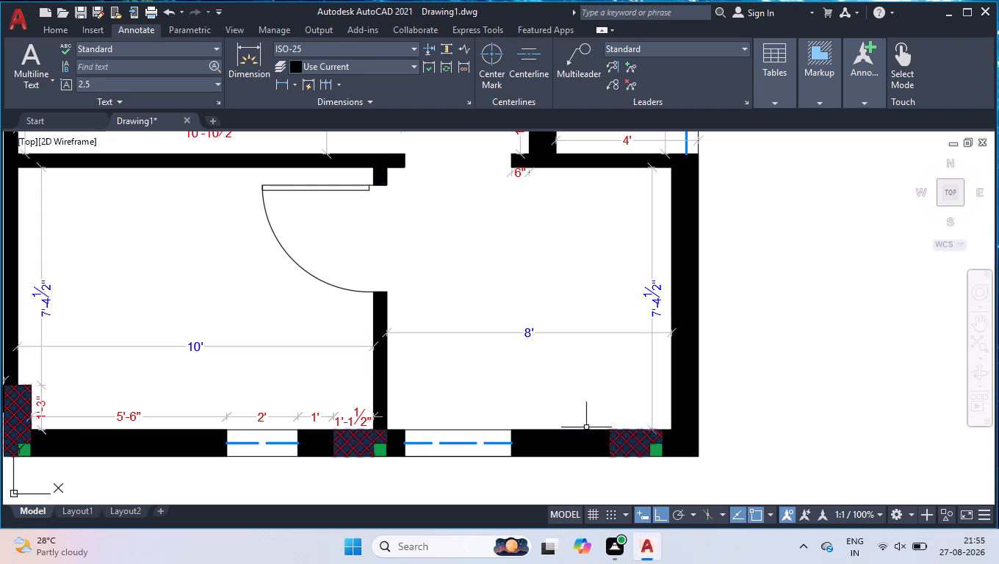
# Add a horizontal linear dimension just above the room's lower wall, from the partition corner to the window's near edge.
pyautogui.write('DLI')
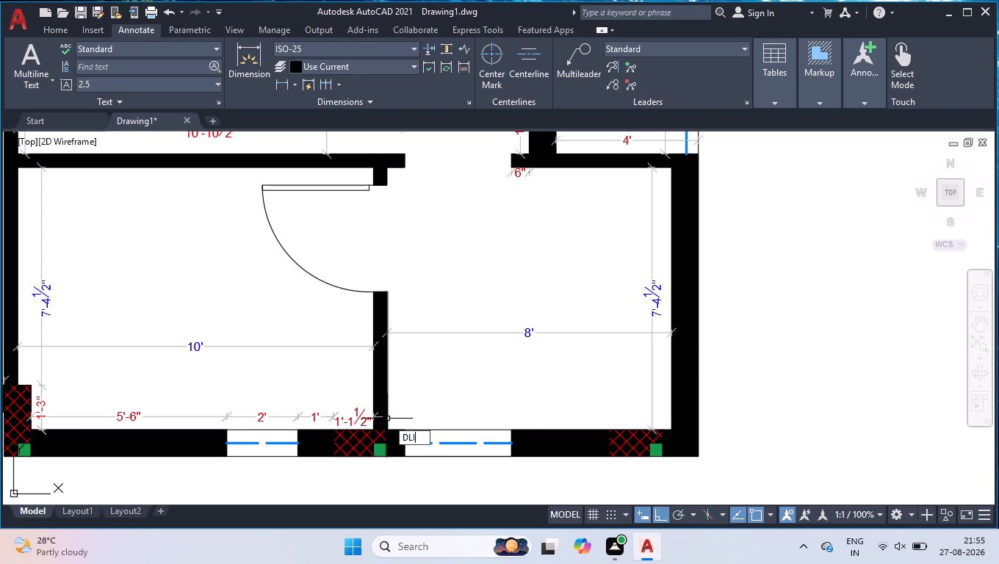
pyautogui.press('Return')
pyautogui.scroll(3, 425, 418)
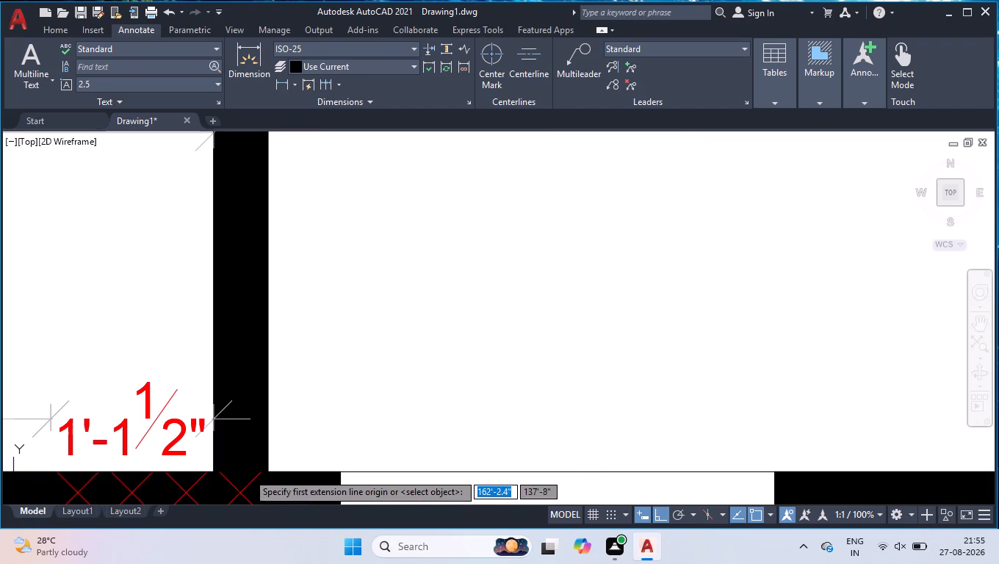
pyautogui.click(270, 472)
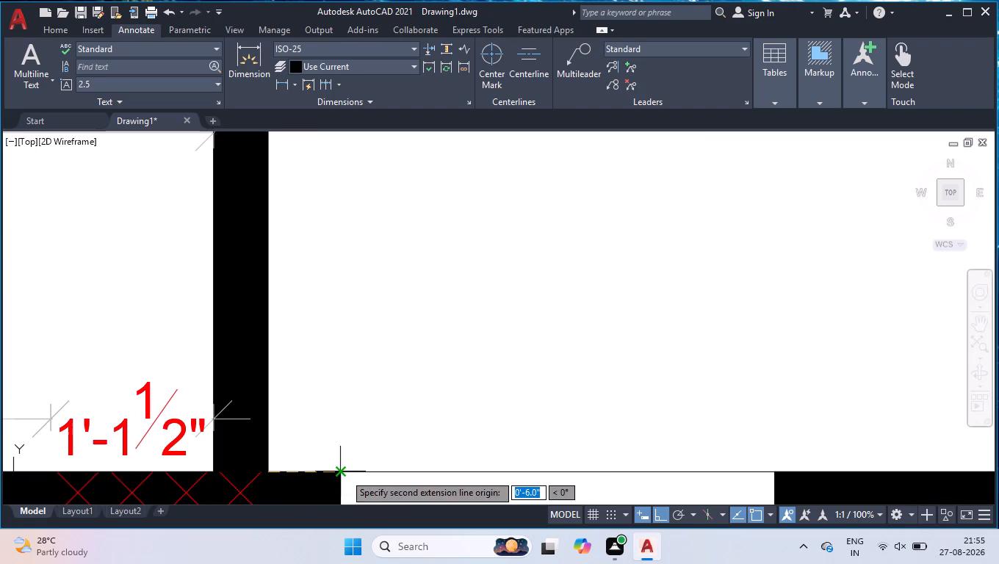
pyautogui.click(343, 473)
pyautogui.click(347, 449)
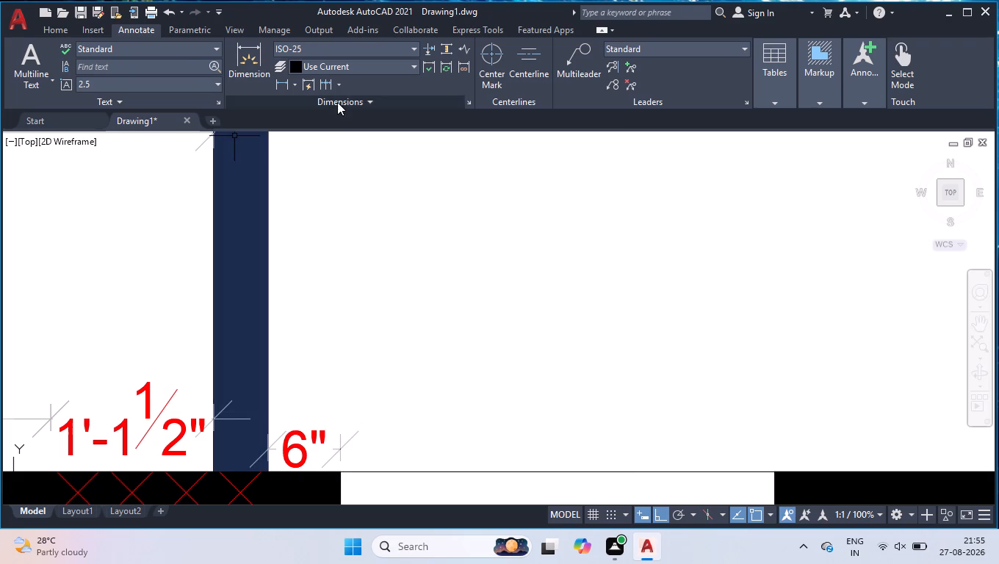
# Continue the lower-wall dimension across the window, the wall up to the hatched column, the column, and on to the outer wall's inner corner.
pyautogui.click(325, 84)
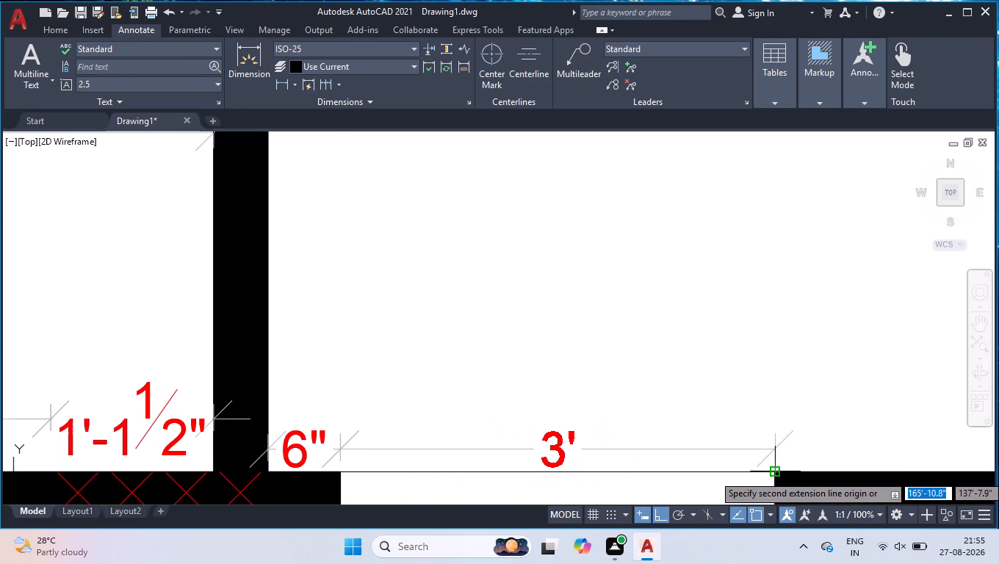
pyautogui.click(777, 474)
pyautogui.scroll(-3, 711, 393)
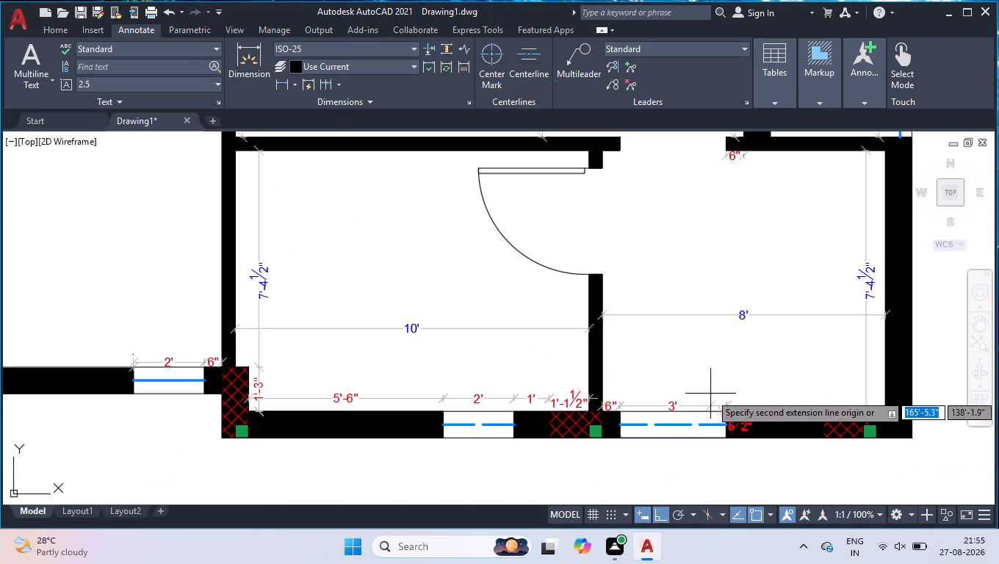
pyautogui.scroll(1, 895, 419)
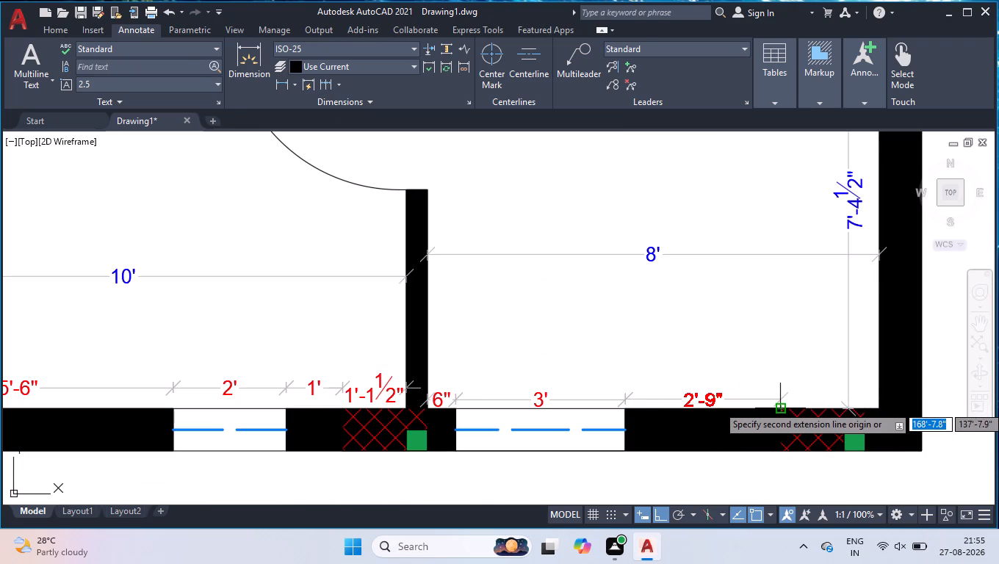
pyautogui.click(780, 405)
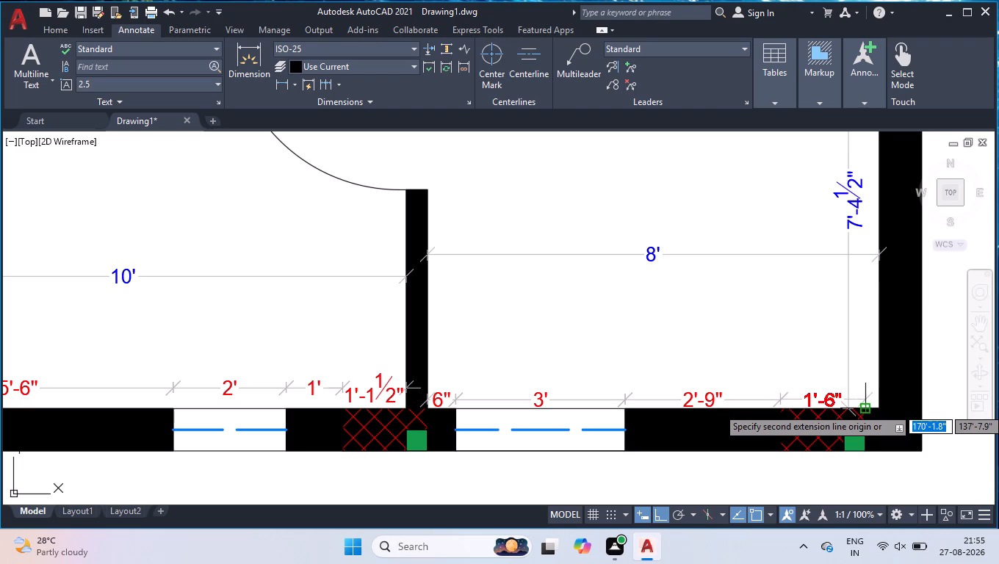
pyautogui.click(862, 408)
pyautogui.click(879, 406)
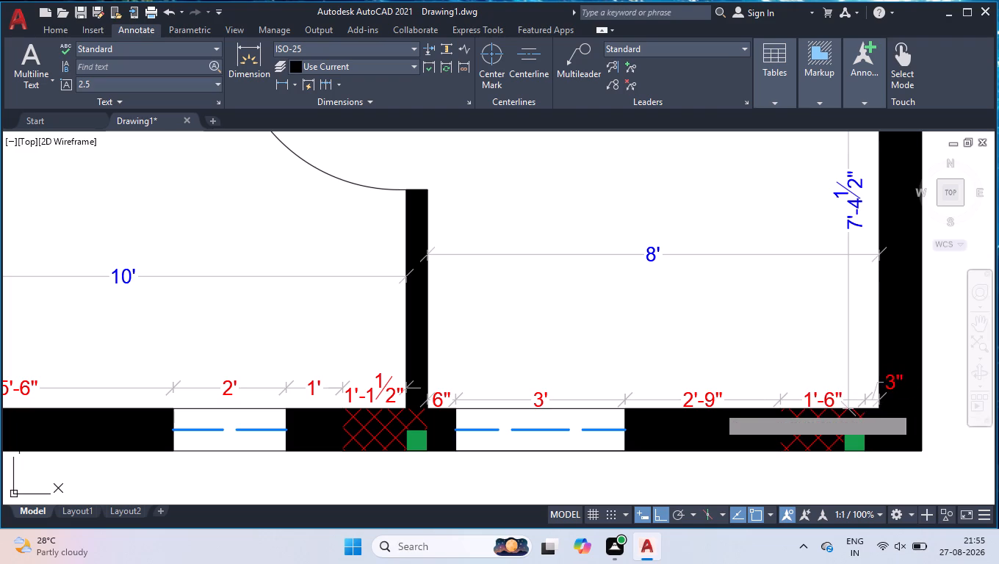
pyautogui.press('Return')
pyautogui.press('Return')
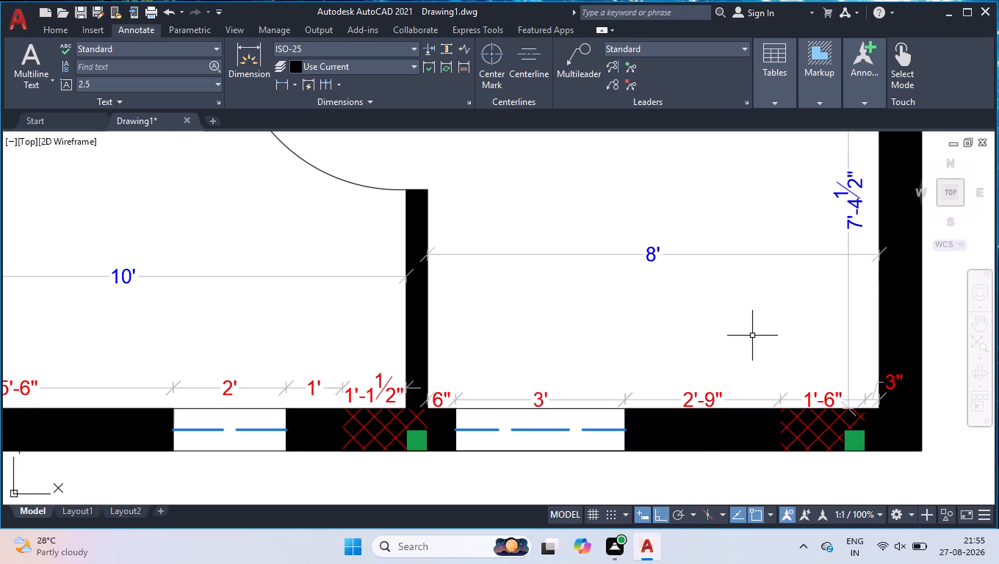
# Add a vertical linear dimension beside the partition door, from the upper wall's inner corner to the door opening's upper edge.
pyautogui.scroll(-2, 740, 300)
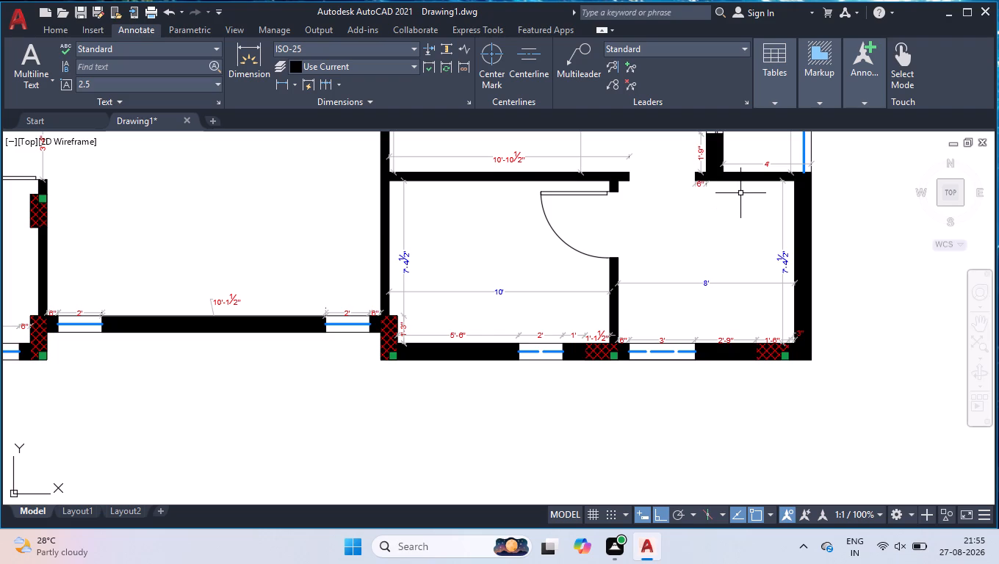
pyautogui.scroll(1, 580, 188)
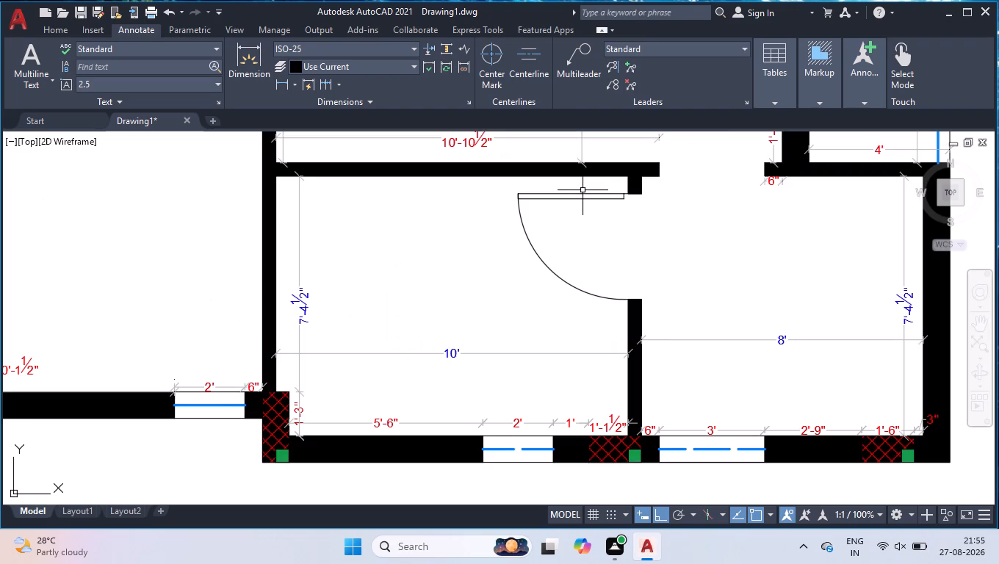
pyautogui.click(284, 85)
pyautogui.scroll(2, 602, 184)
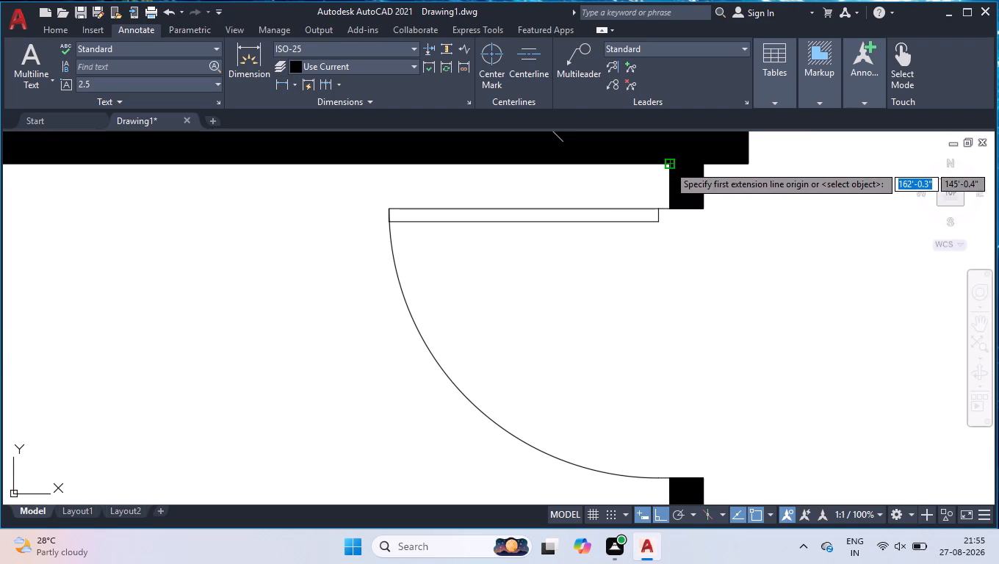
pyautogui.click(669, 165)
pyautogui.click(671, 209)
pyautogui.click(629, 203)
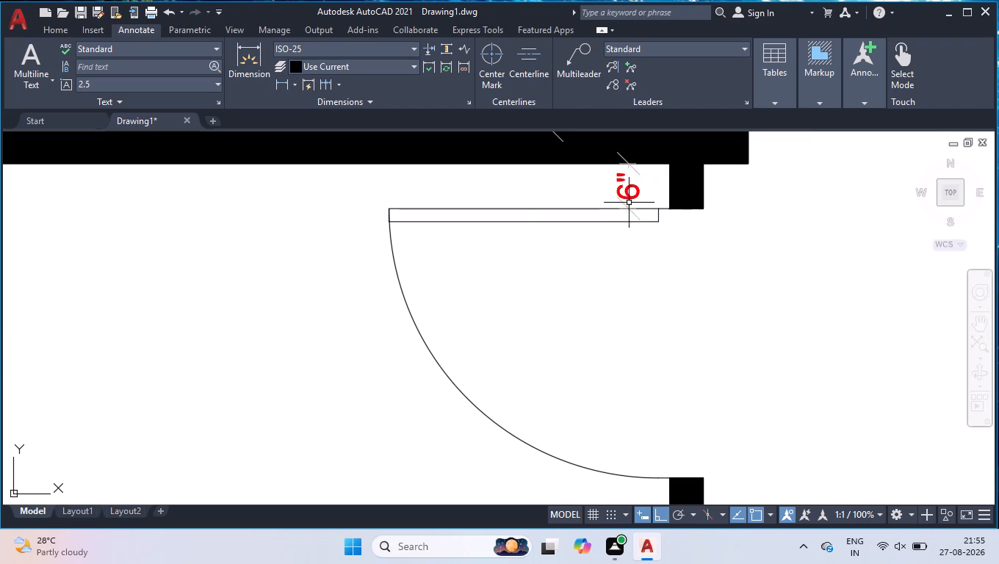
# Continue the vertical dimension across the door opening and down the partition to the lower wall's inner corner.
pyautogui.click(324, 82)
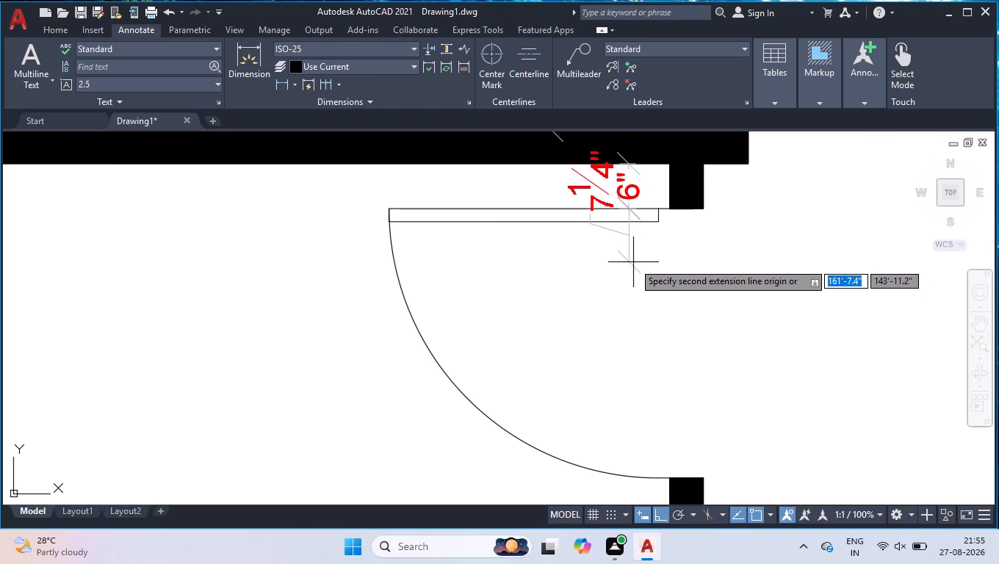
pyautogui.scroll(-1, 633, 262)
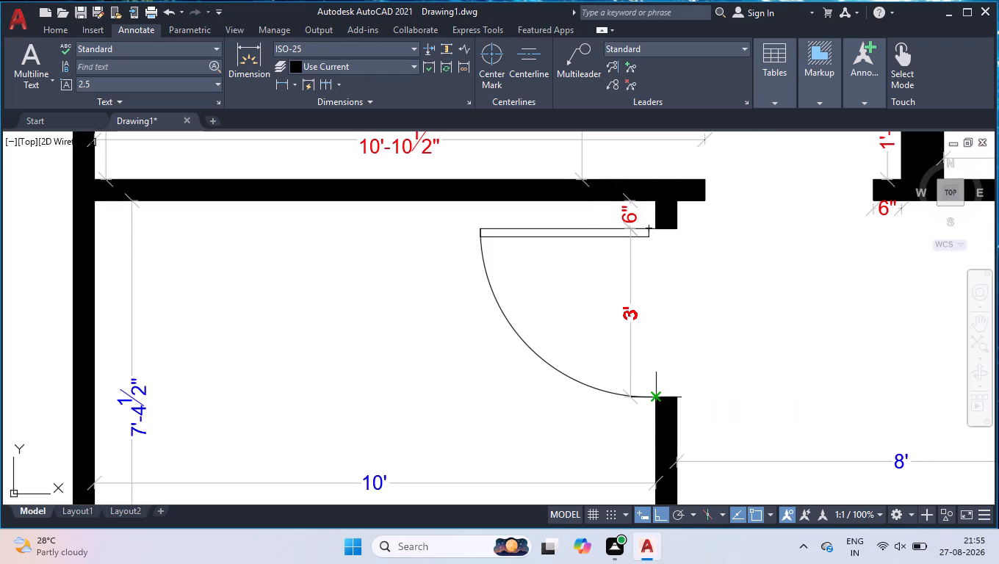
pyautogui.click(654, 399)
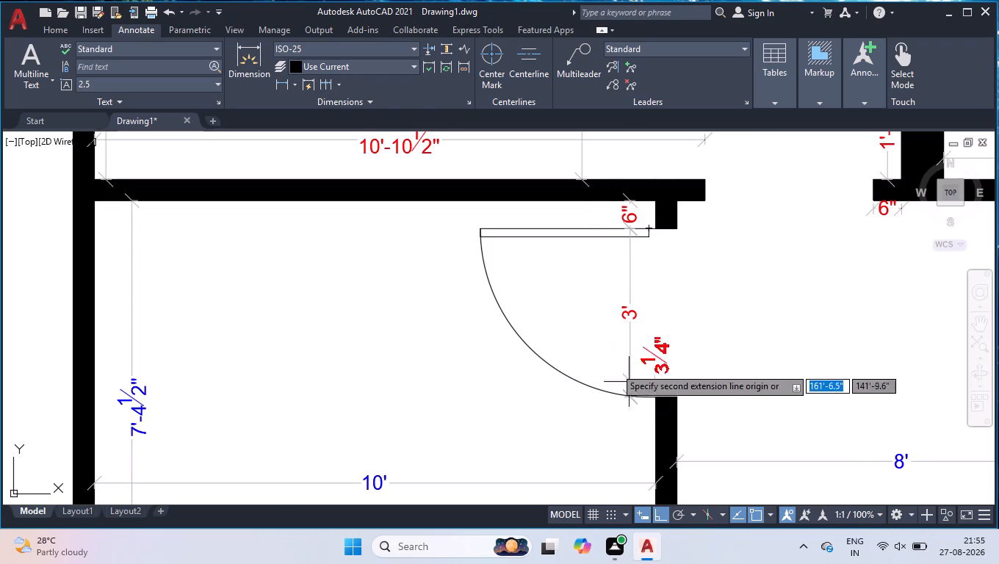
pyautogui.scroll(-2, 603, 348)
pyautogui.scroll(3, 622, 455)
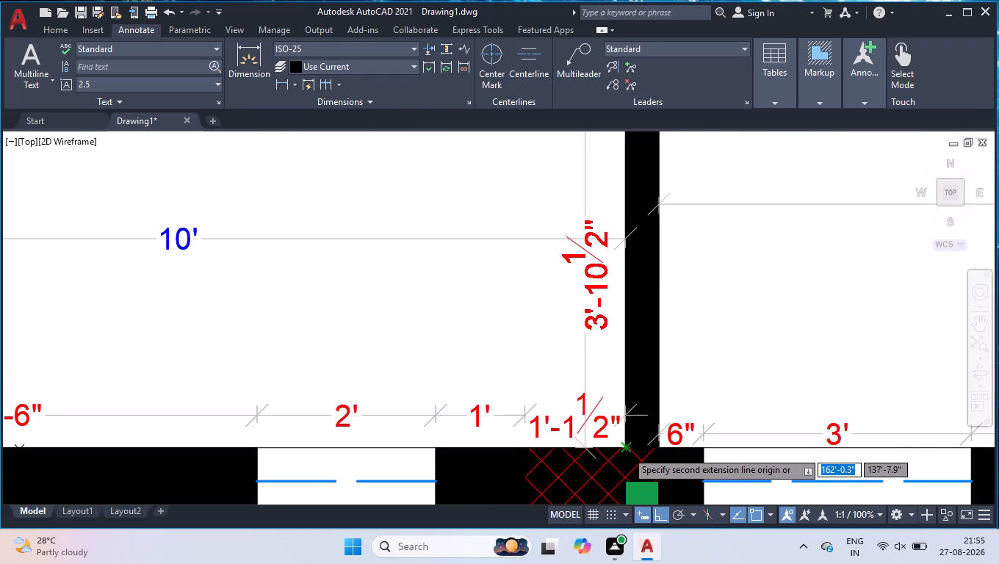
pyautogui.click(627, 451)
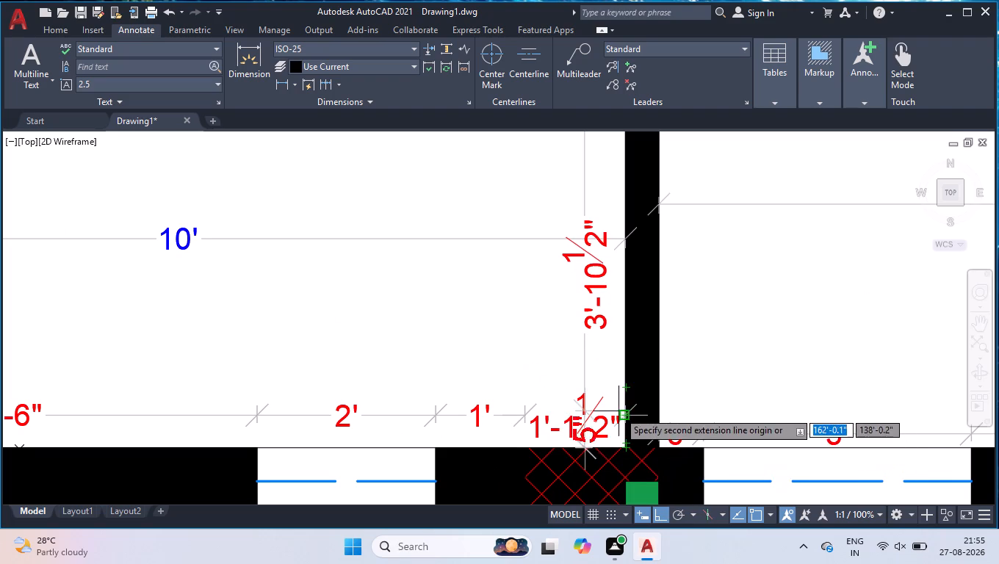
pyautogui.press('Return')
pyautogui.press('Return')
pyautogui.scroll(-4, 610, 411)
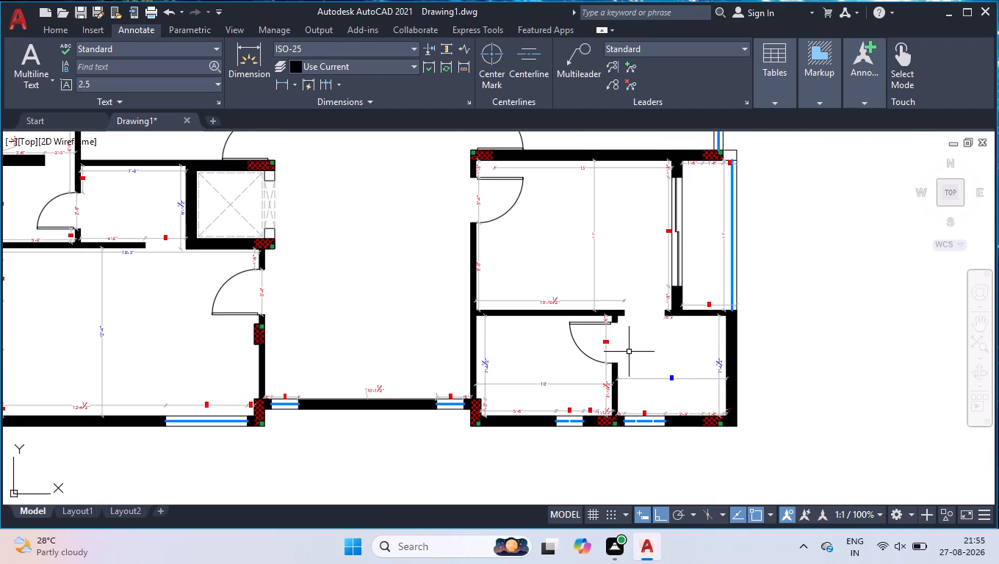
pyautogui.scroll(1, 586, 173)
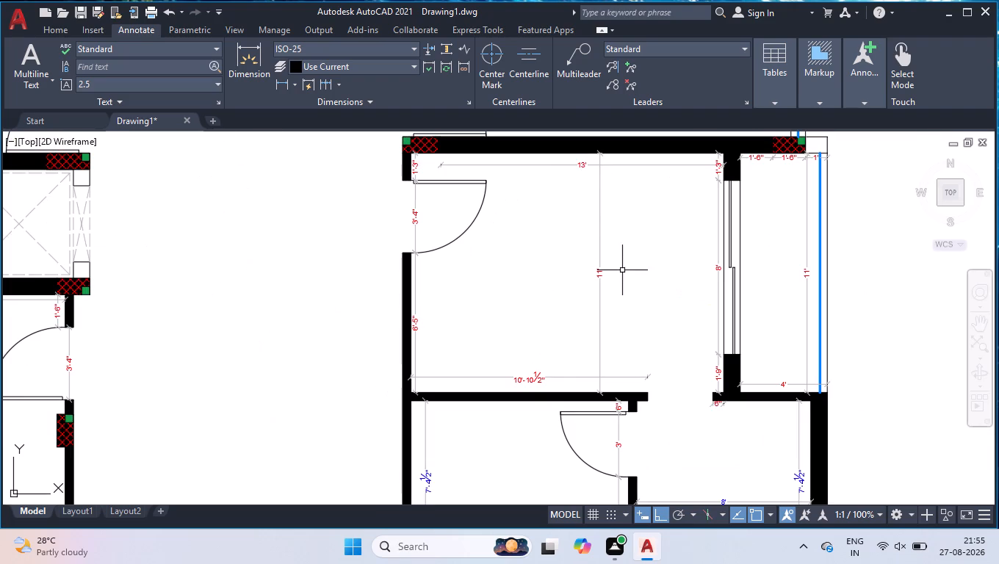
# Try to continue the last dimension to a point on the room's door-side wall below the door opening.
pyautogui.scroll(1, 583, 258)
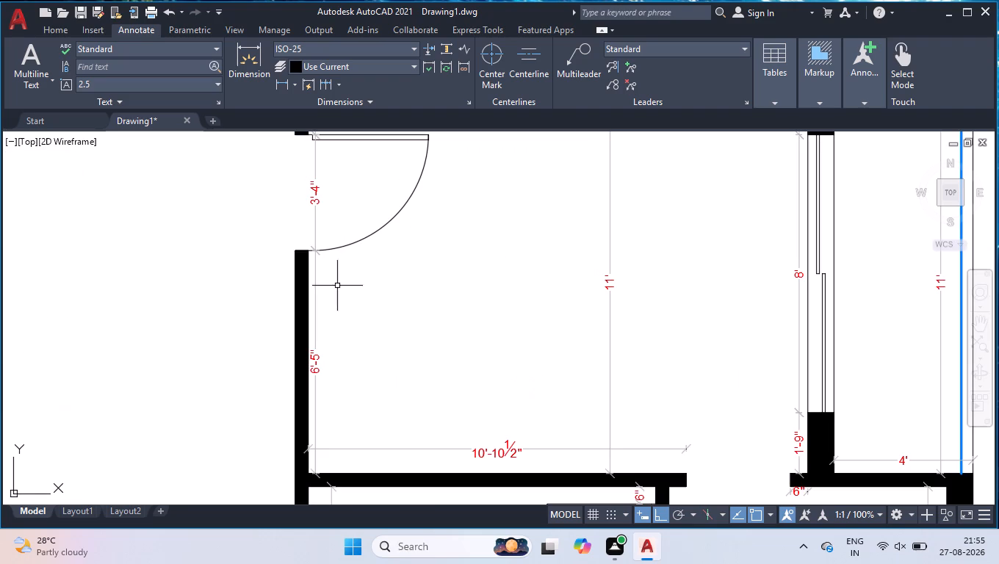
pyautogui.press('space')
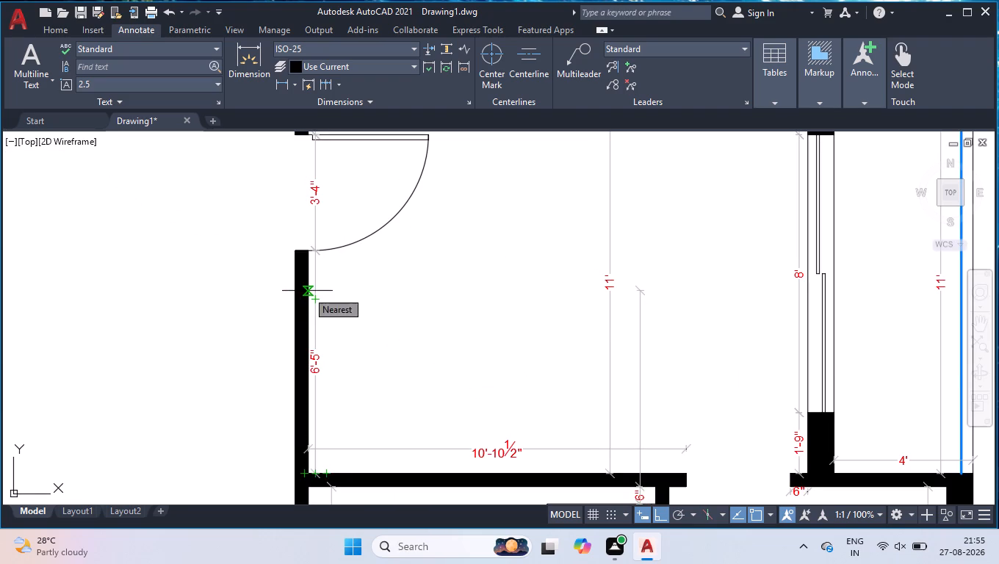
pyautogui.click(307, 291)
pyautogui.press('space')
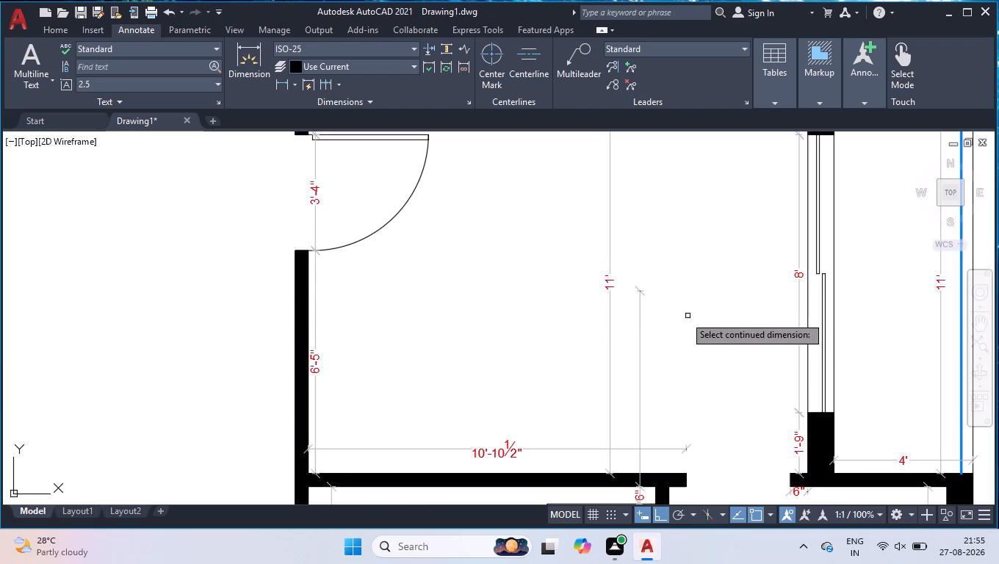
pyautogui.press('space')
# Add a horizontal linear dimension across the room's full width, from the door opening's lower corner to the sliding-window wall.
pyautogui.click(278, 87)
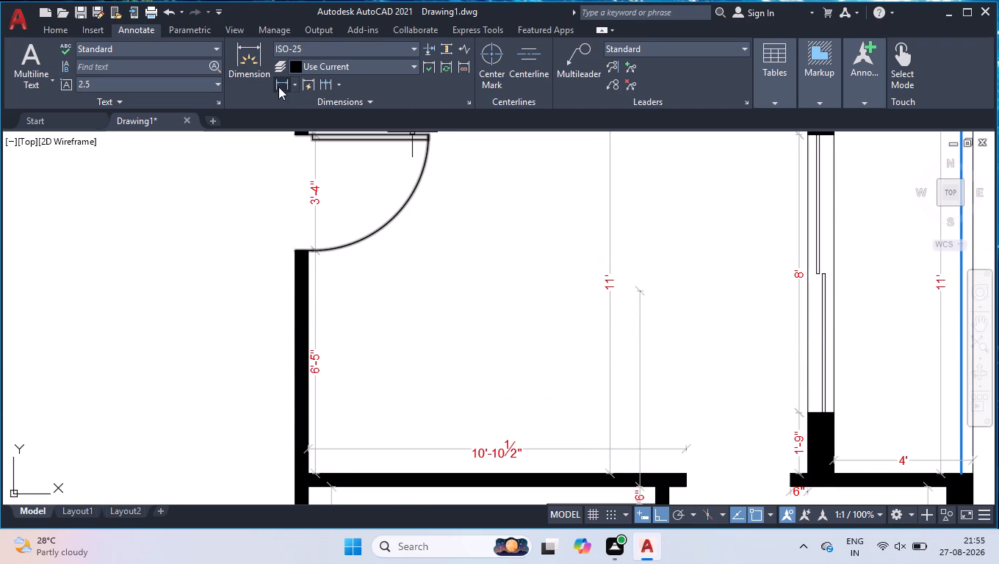
pyautogui.scroll(3, 306, 251)
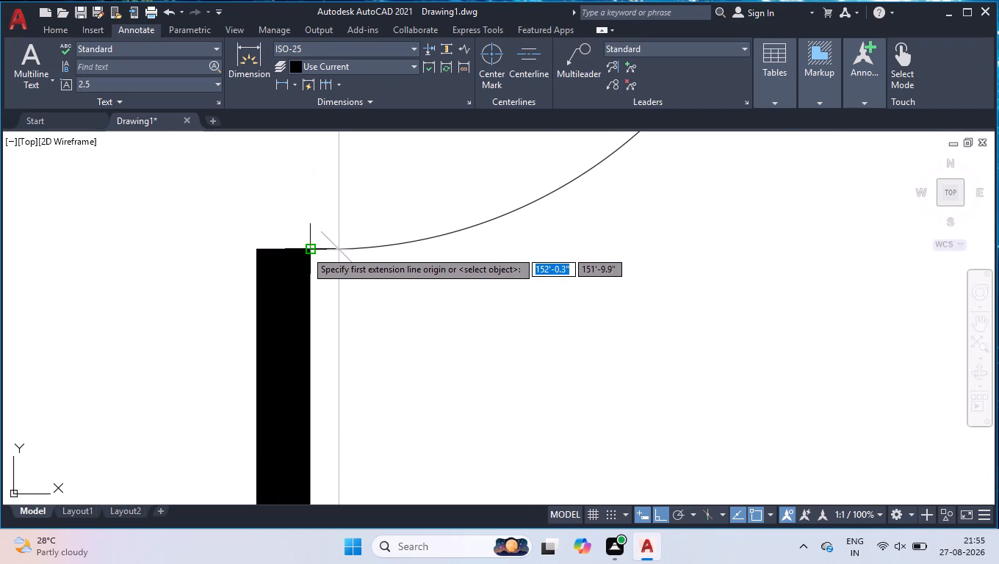
pyautogui.click(309, 250)
pyautogui.scroll(-4, 503, 281)
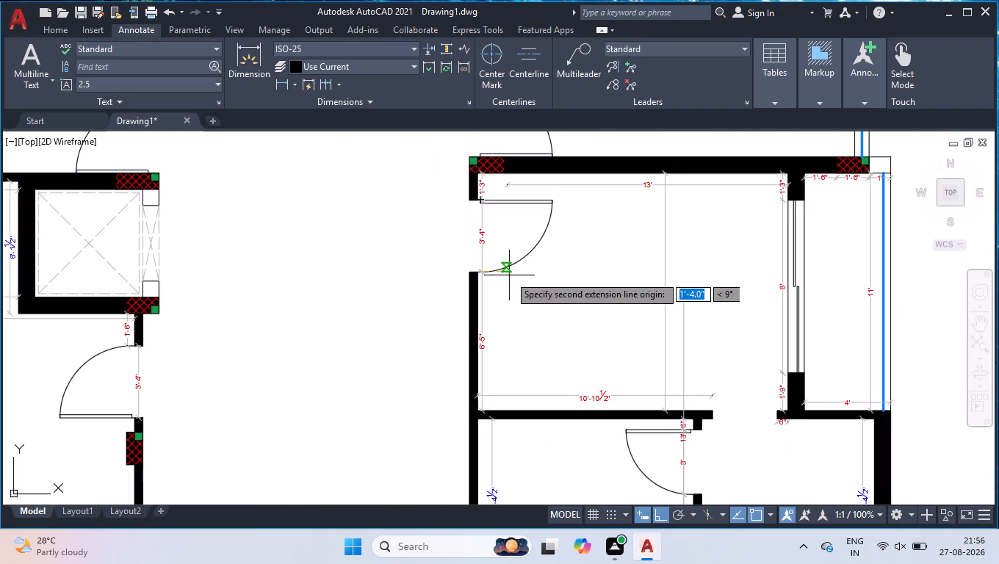
pyautogui.click(782, 274)
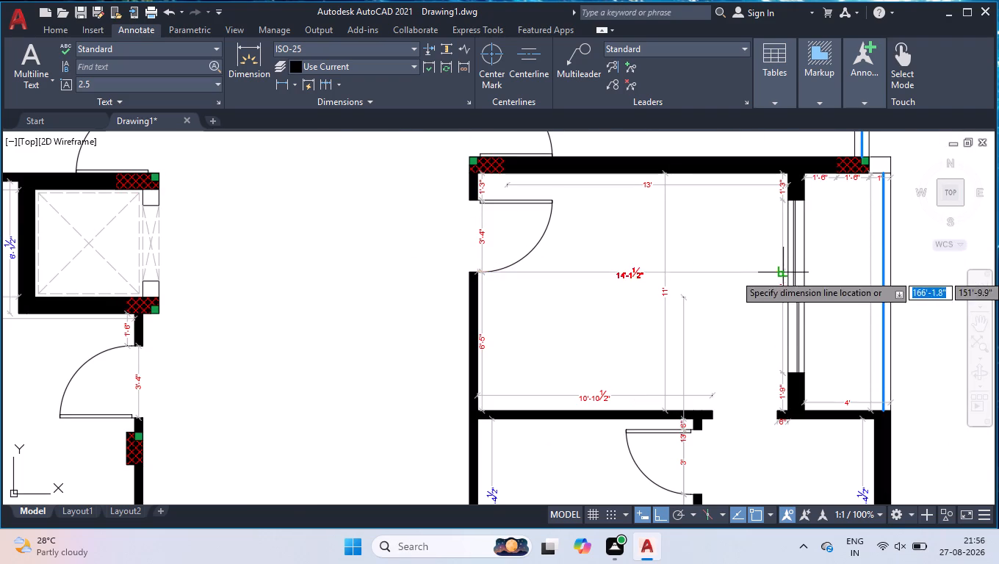
pyautogui.click(724, 311)
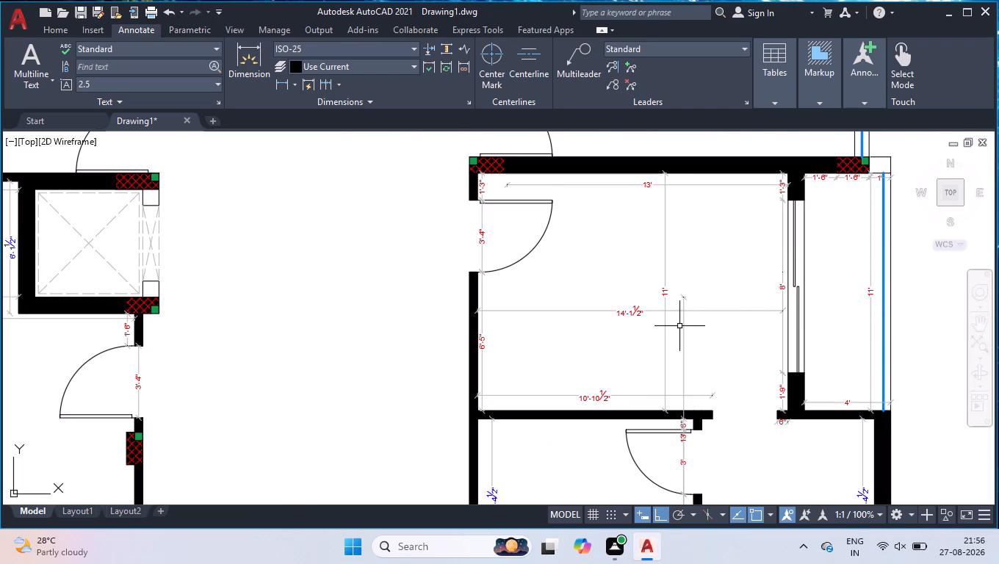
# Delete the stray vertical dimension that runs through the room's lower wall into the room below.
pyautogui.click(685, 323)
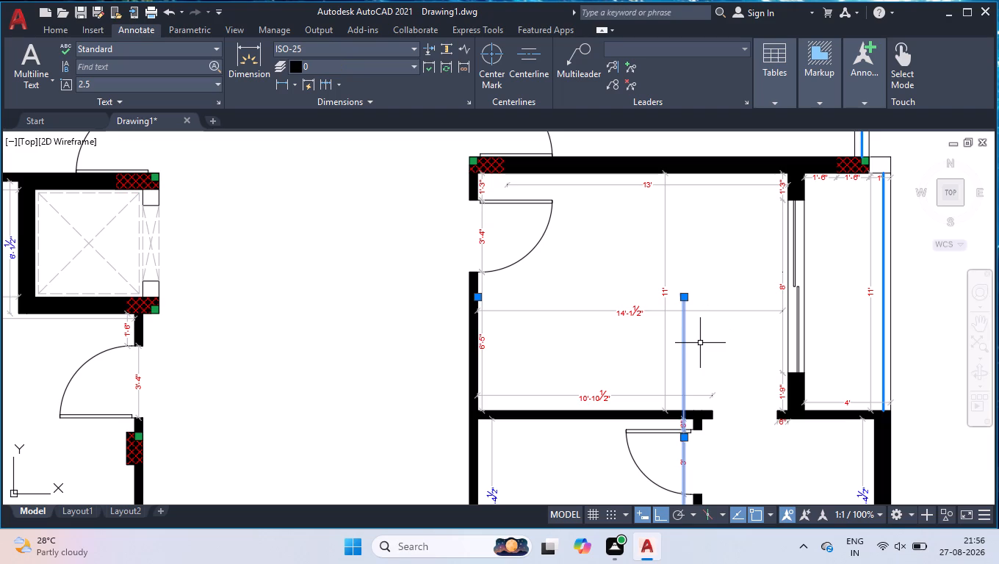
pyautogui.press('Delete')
# Change the text color of the room's overall horizontal and vertical dimensions to Blue.
pyautogui.click(712, 275)
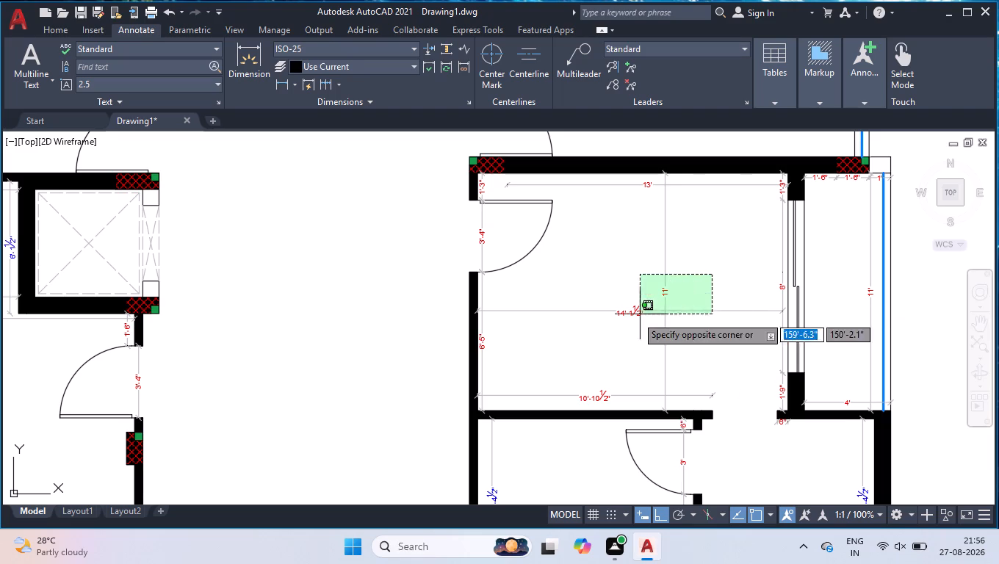
pyautogui.click(624, 330)
pyautogui.hotkey('ctrl', '1')
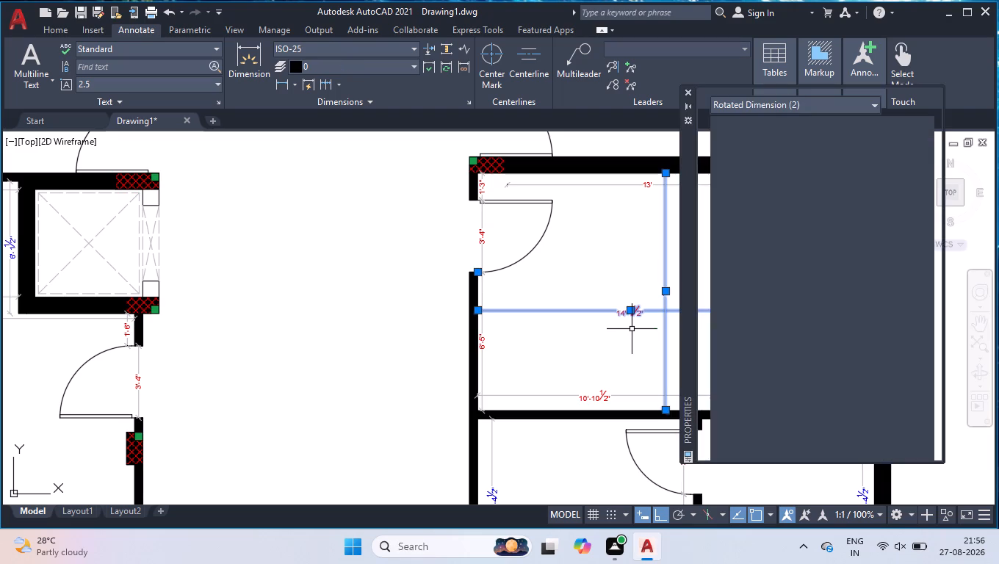
pyautogui.scroll(-3, 856, 225)
pyautogui.click(871, 377)
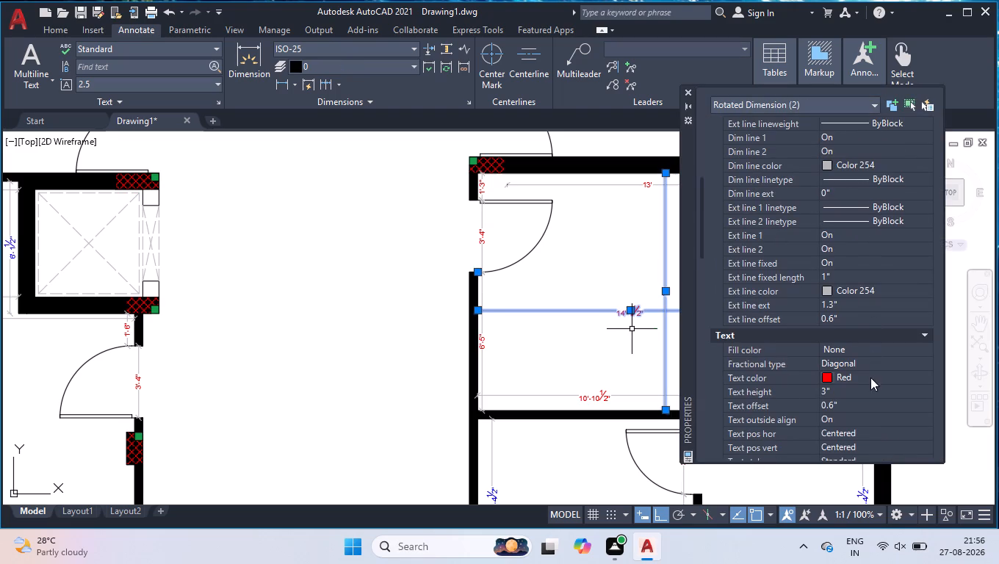
pyautogui.click(860, 376)
pyautogui.click(845, 445)
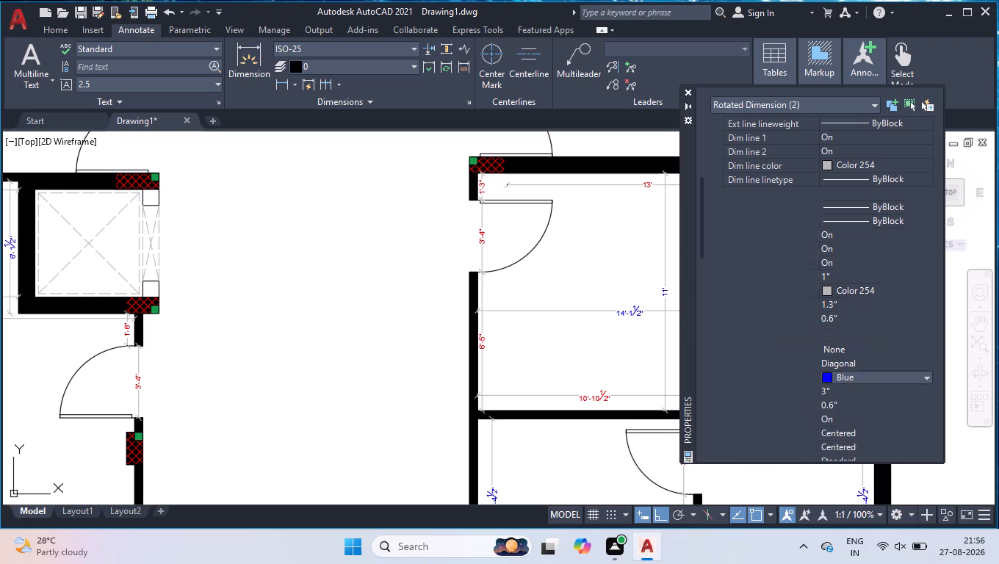
pyautogui.click(689, 101)
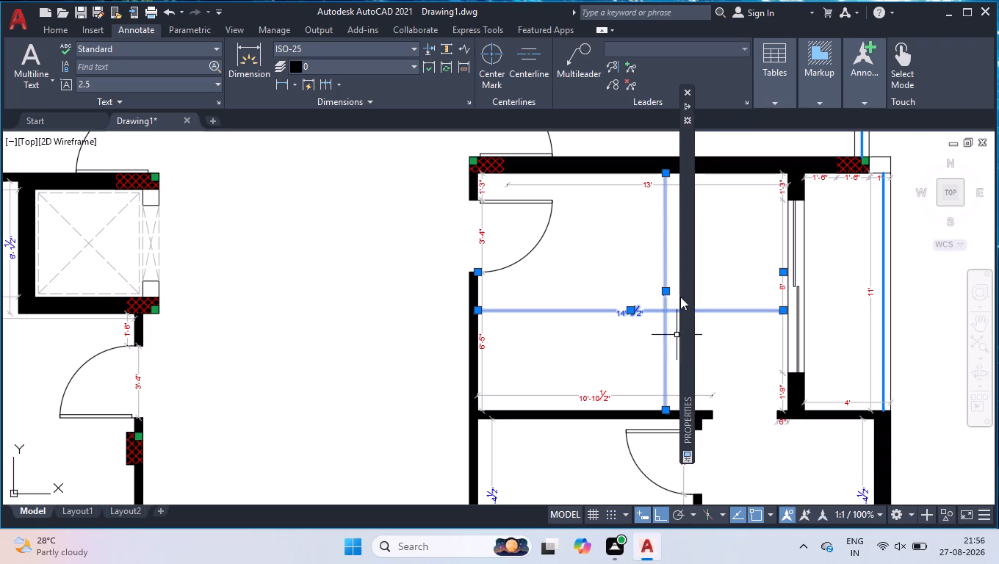
pyautogui.click(688, 106)
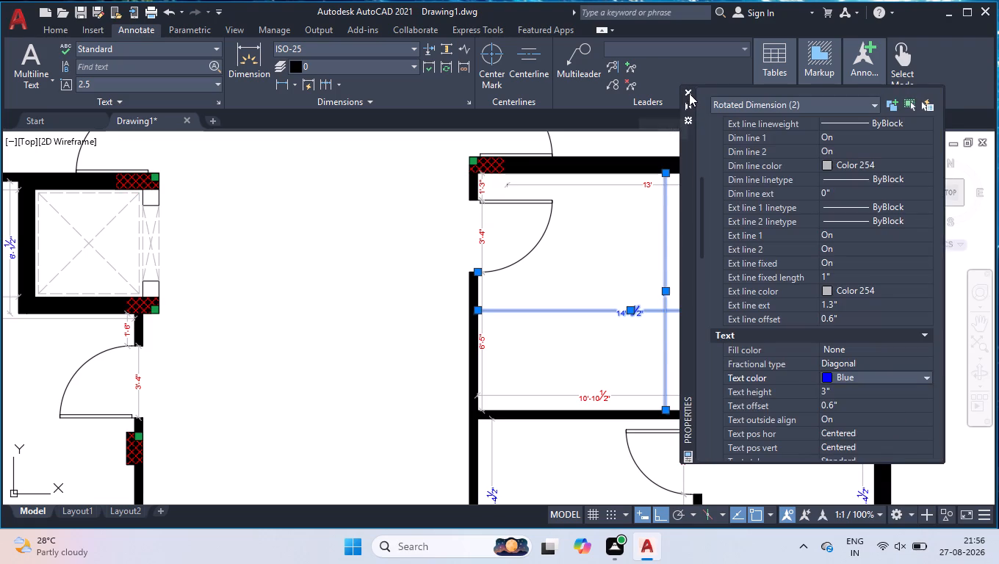
pyautogui.click(689, 93)
pyautogui.keyDown('shift'); pyautogui.moveTo(695, 258); pyautogui.dragTo(691, 266); pyautogui.keyUp('shift')
pyautogui.keyDown('shift'); pyautogui.click(642, 336); pyautogui.keyUp('shift')
# Add a vertical linear dimension beside the grey-walled enclosure in the upper room, from its upper outer corner to its lower outer corner.
pyautogui.scroll(-1, 674, 242)
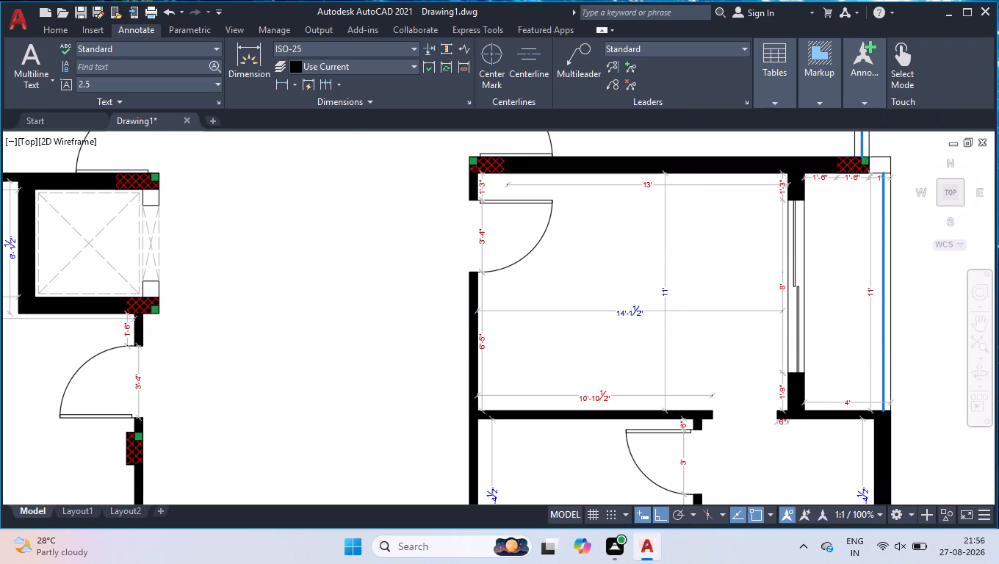
pyautogui.scroll(-2, 673, 244)
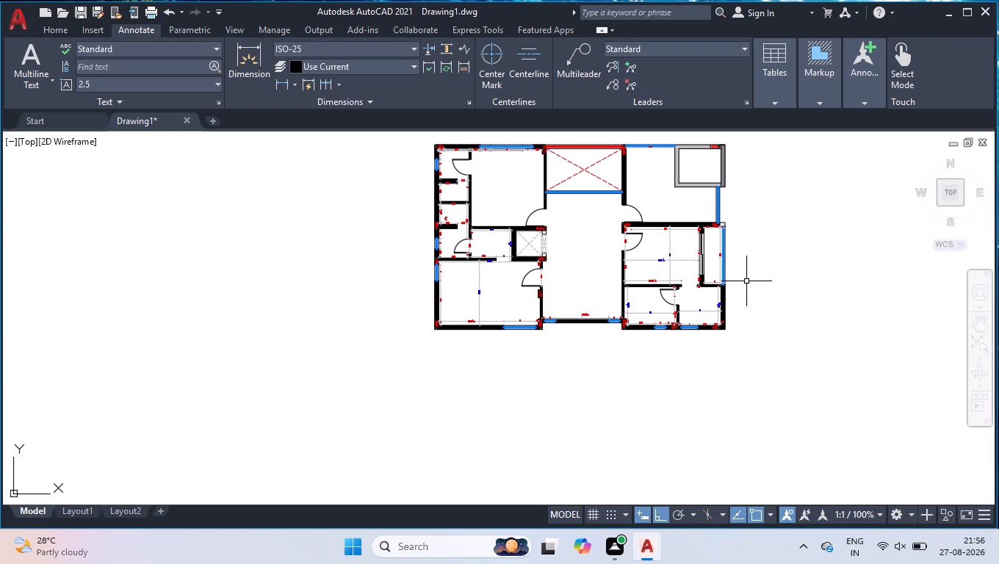
pyautogui.scroll(3, 718, 258)
pyautogui.scroll(2, 654, 197)
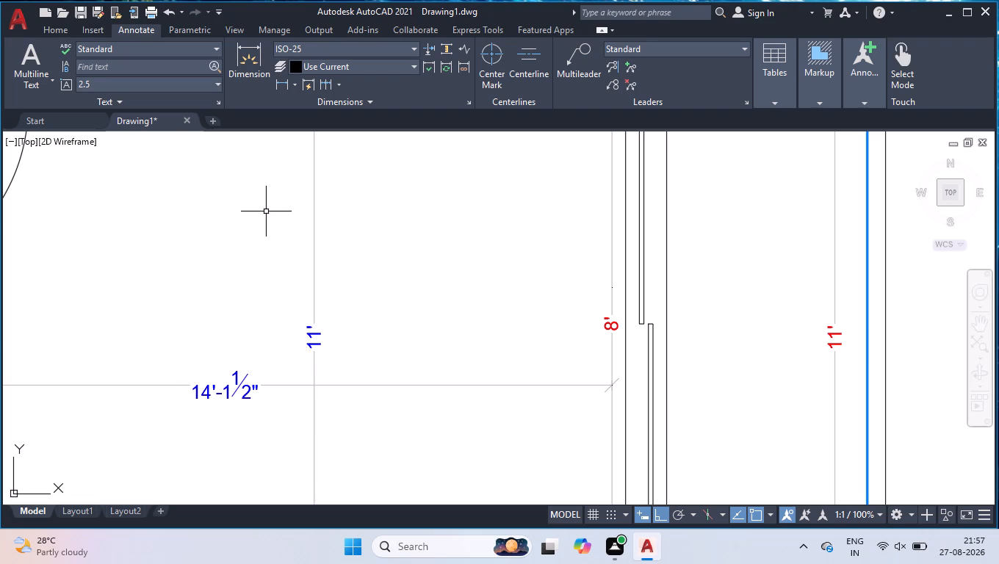
pyautogui.scroll(-4, 686, 258)
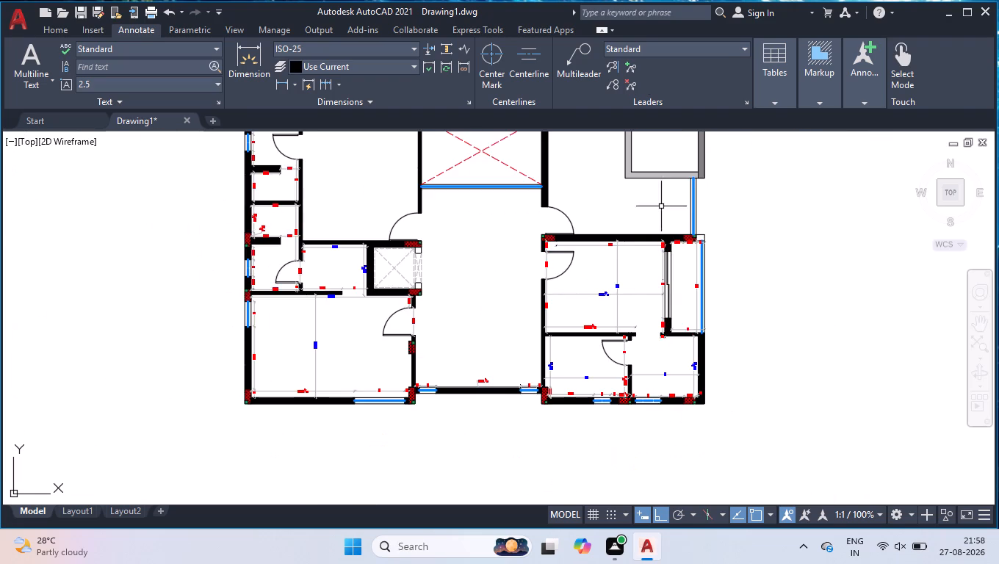
pyautogui.scroll(-1, 663, 238)
pyautogui.scroll(3, 669, 167)
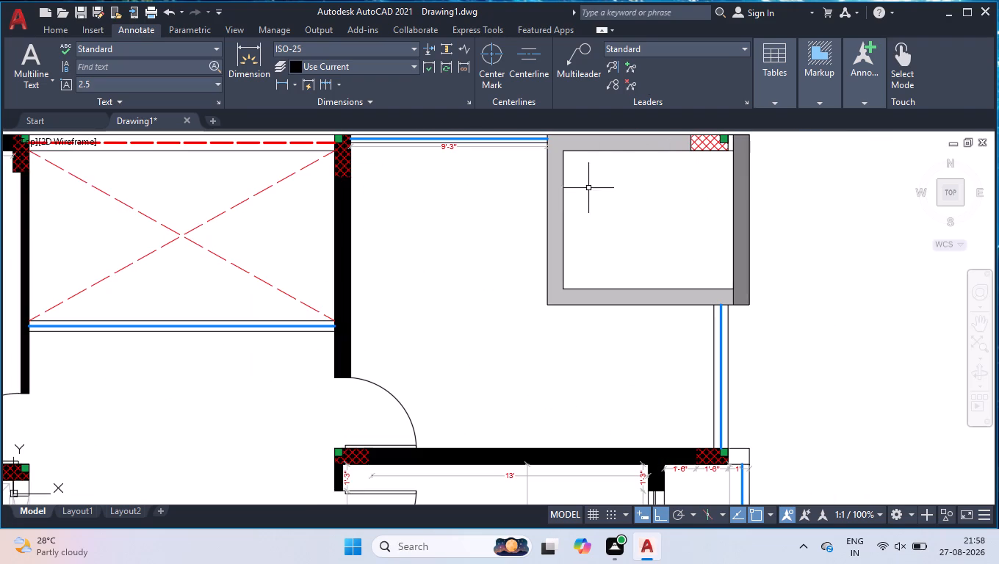
pyautogui.scroll(-1, 588, 206)
pyautogui.scroll(2, 595, 167)
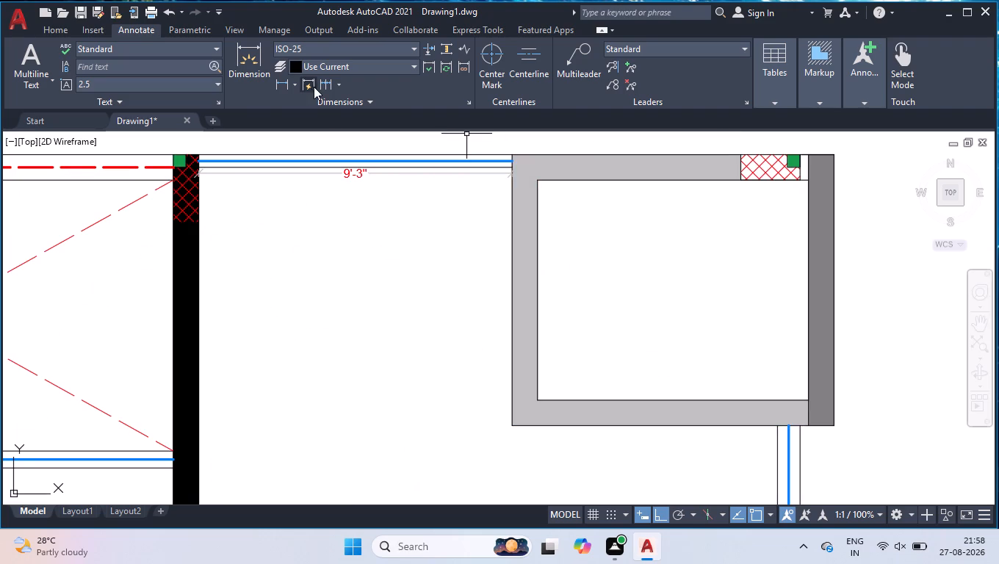
pyautogui.click(275, 86)
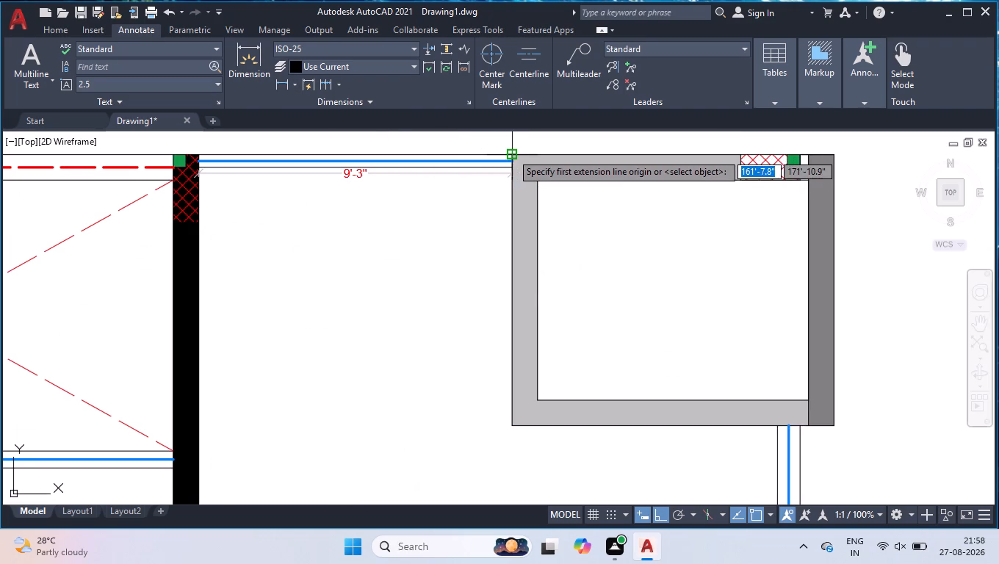
pyautogui.click(512, 153)
pyautogui.click(515, 427)
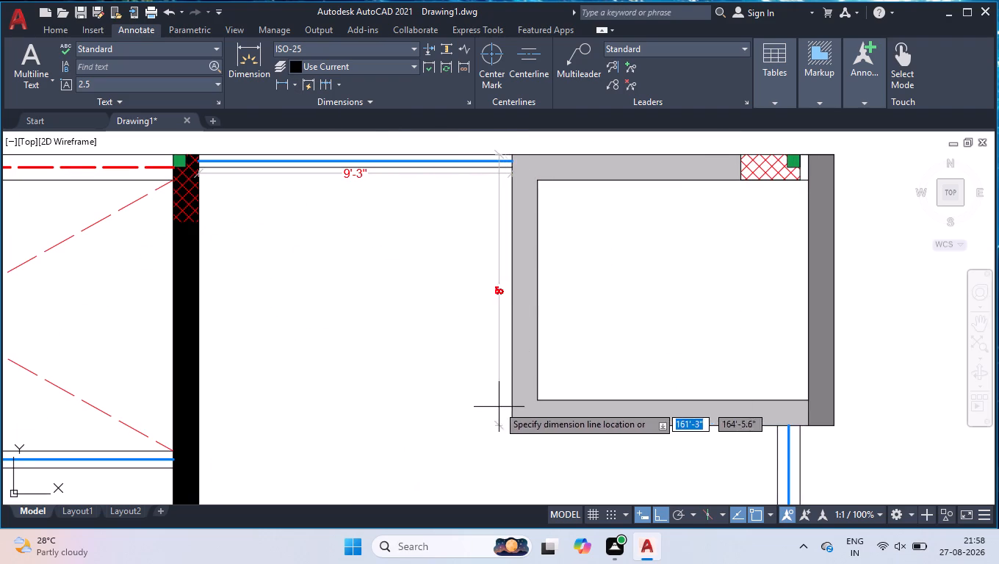
pyautogui.click(496, 404)
# Add a horizontal linear dimension just below the grey-walled enclosure, spanning its lower wall between the outer faces.
pyautogui.press('space')
pyautogui.click(509, 428)
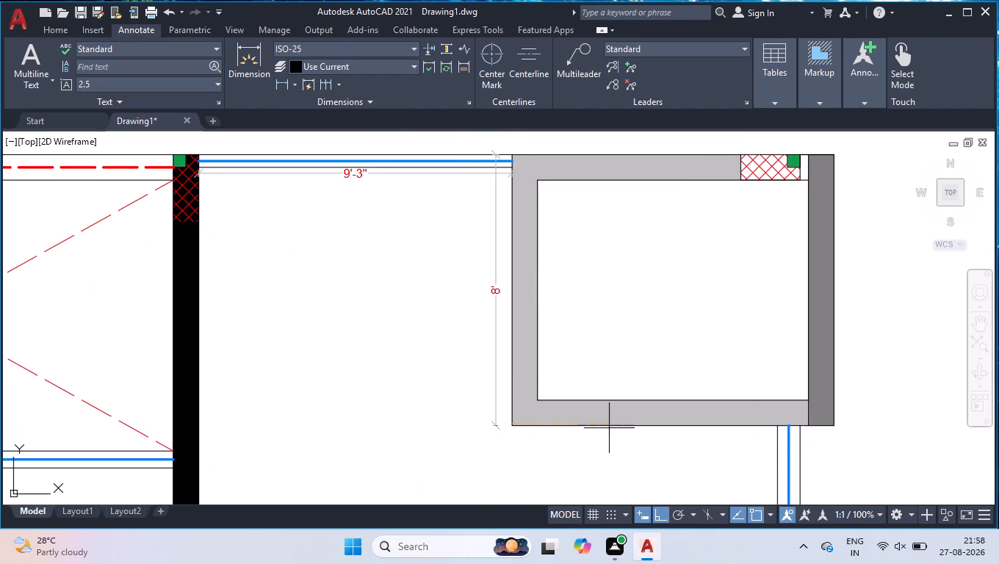
pyautogui.click(834, 426)
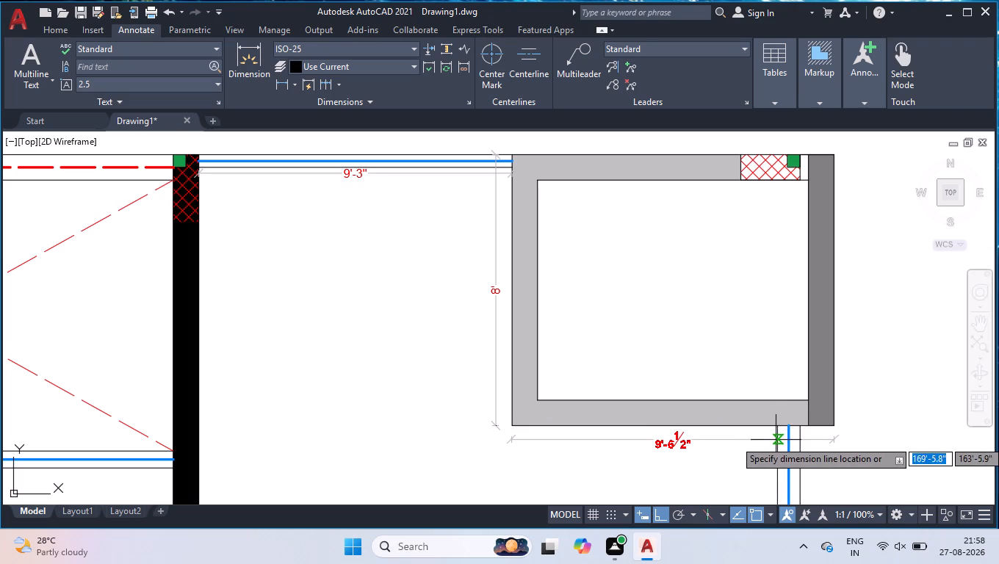
pyautogui.click(769, 438)
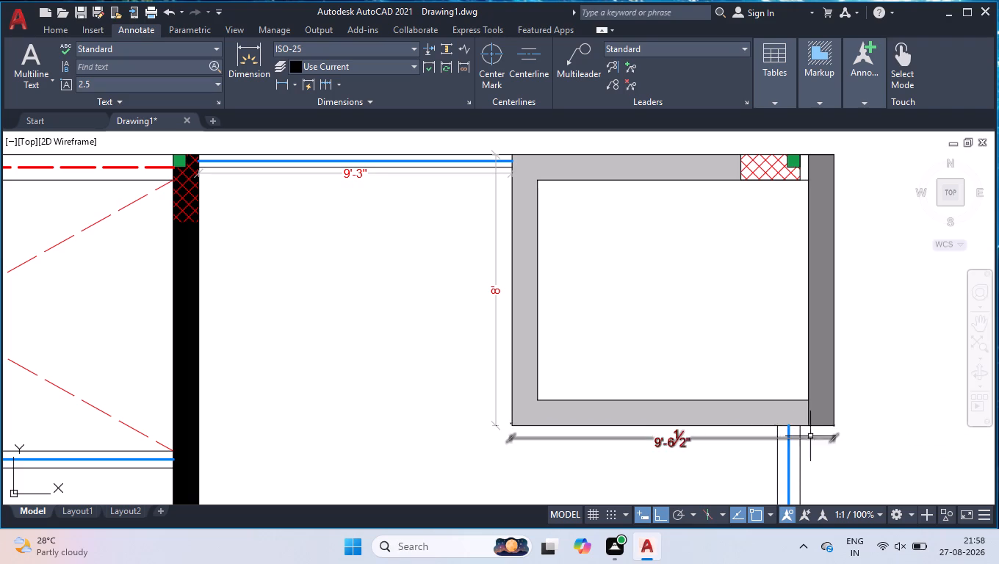
# Correct the horizontal dimension's start point by moving its origin onto the outer face of the enclosure's inner-side wall.
pyautogui.click(575, 438)
pyautogui.scroll(4, 525, 432)
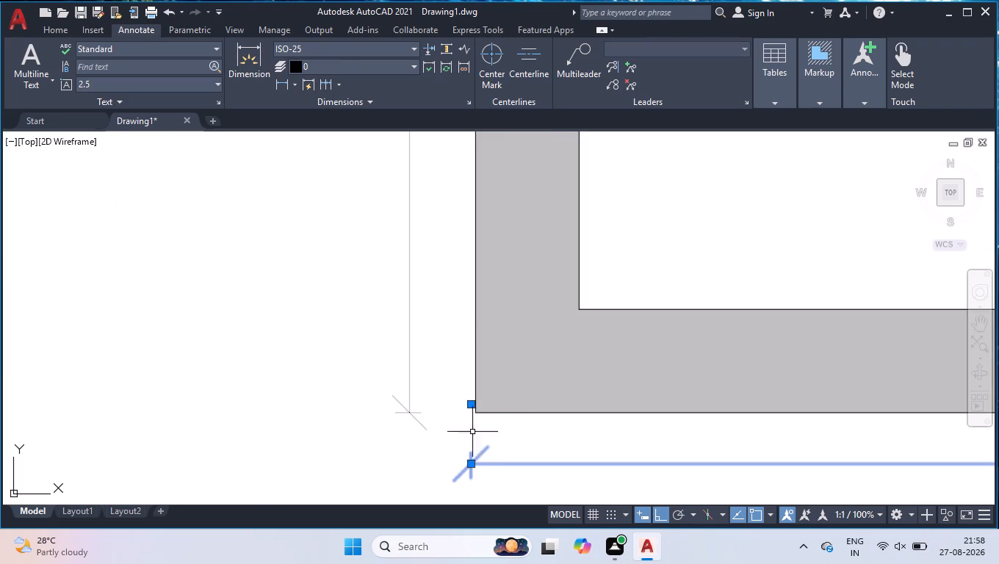
pyautogui.scroll(4, 449, 412)
pyautogui.scroll(2, 610, 369)
pyautogui.click(564, 381)
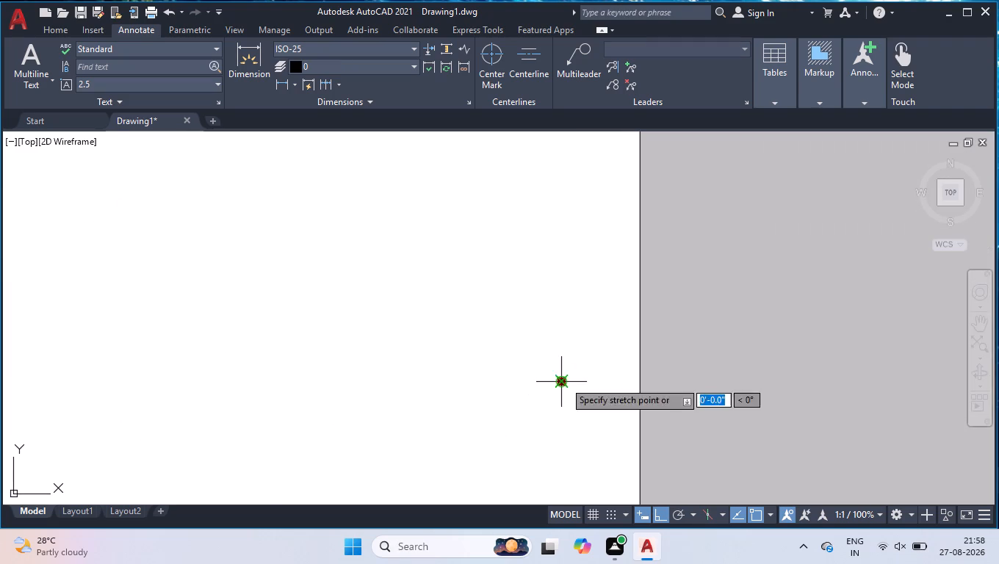
pyautogui.click(635, 383)
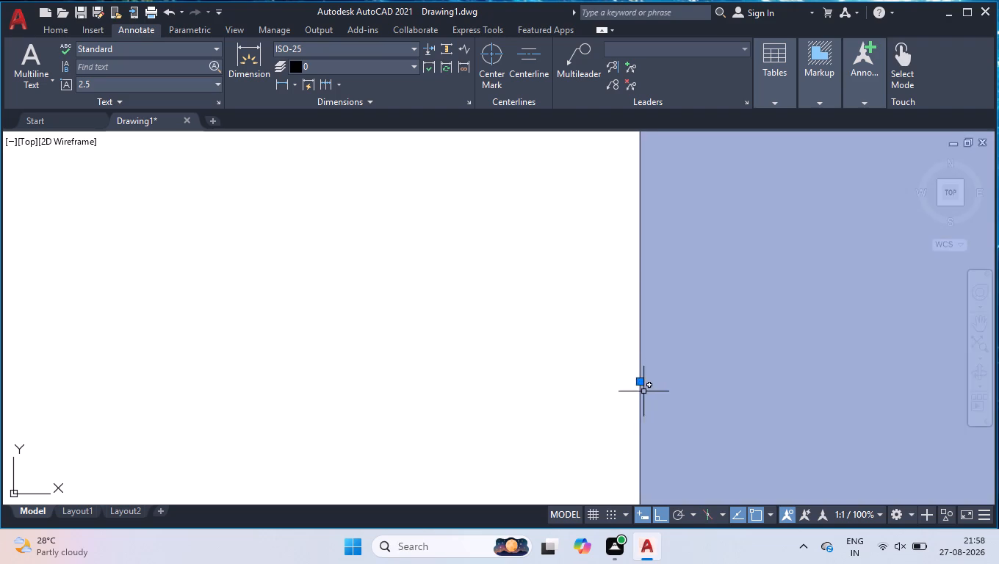
pyautogui.scroll(-11, 639, 392)
pyautogui.keyDown('shift'); pyautogui.click(708, 405); pyautogui.keyUp('shift')
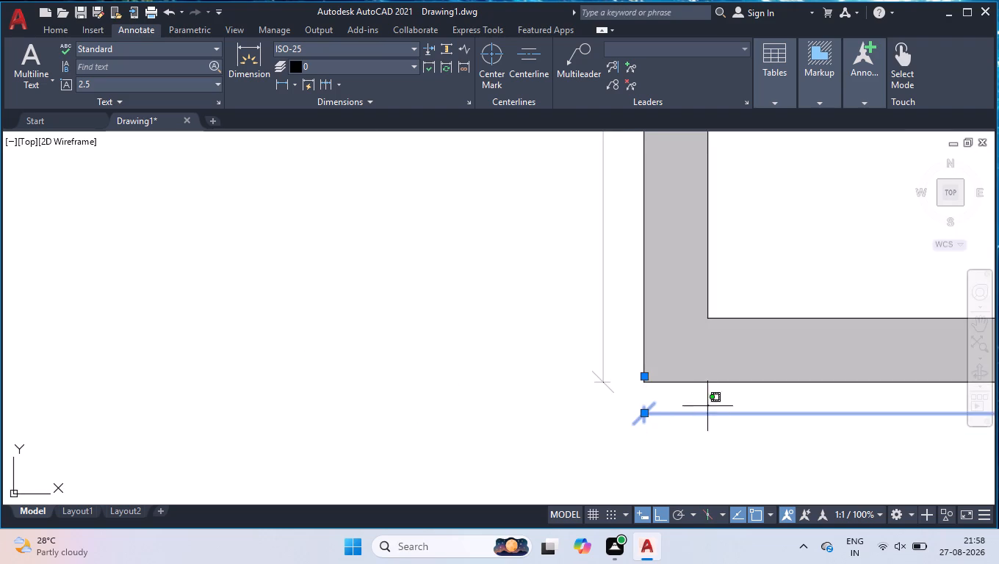
pyautogui.keyDown('shift'); pyautogui.click(660, 445); pyautogui.keyUp('shift')
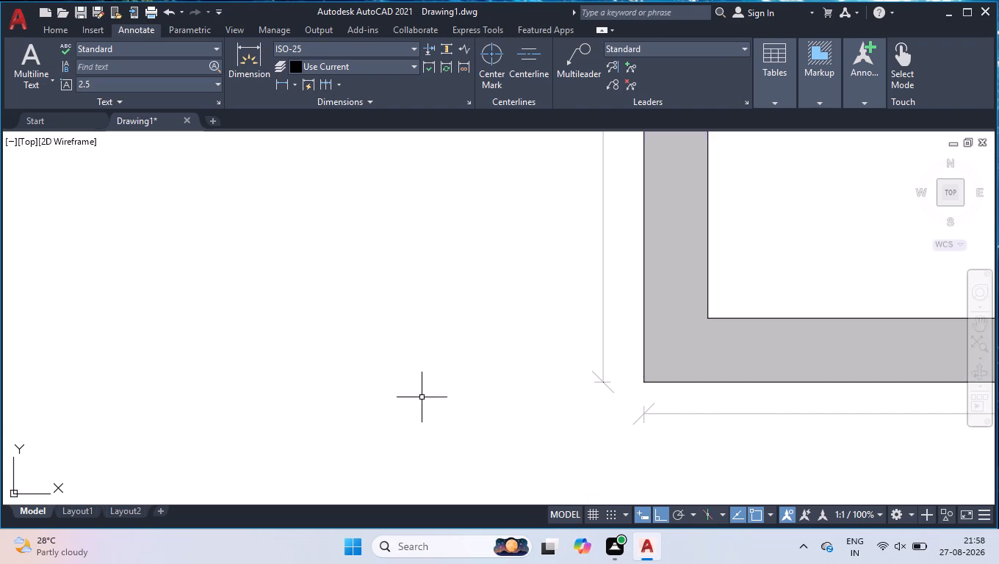
# Delete the line along the top edge of the dark grey wall beside the enclosure's hatched column.
pyautogui.scroll(-3, 430, 424)
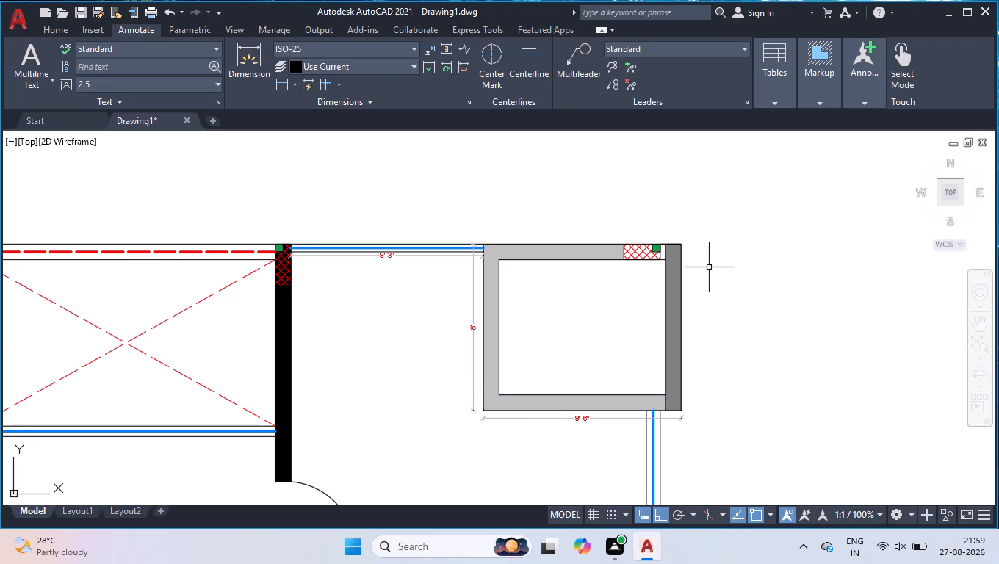
pyautogui.scroll(3, 697, 224)
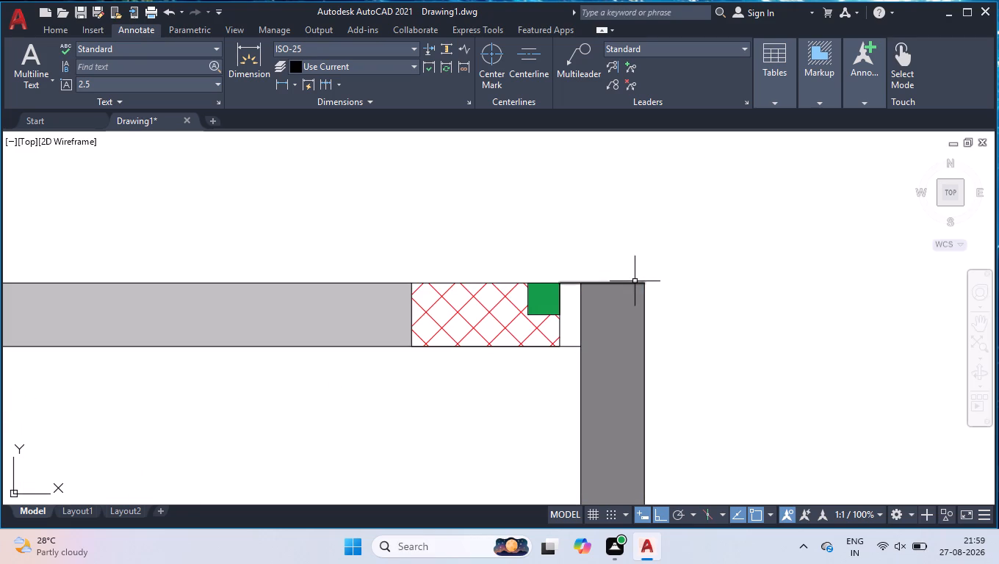
pyautogui.click(635, 281)
pyautogui.press('Delete')
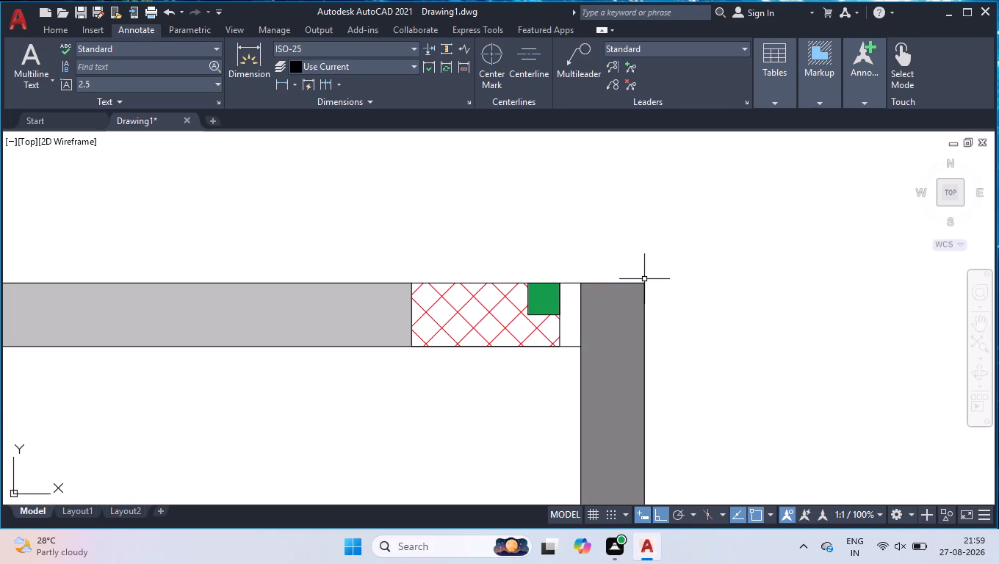
# Add a horizontal linear dimension just above the enclosure, from the dark grey wall's outer corner to the near edge of the hatched column.
pyautogui.write('DLI')
pyautogui.press('Return')
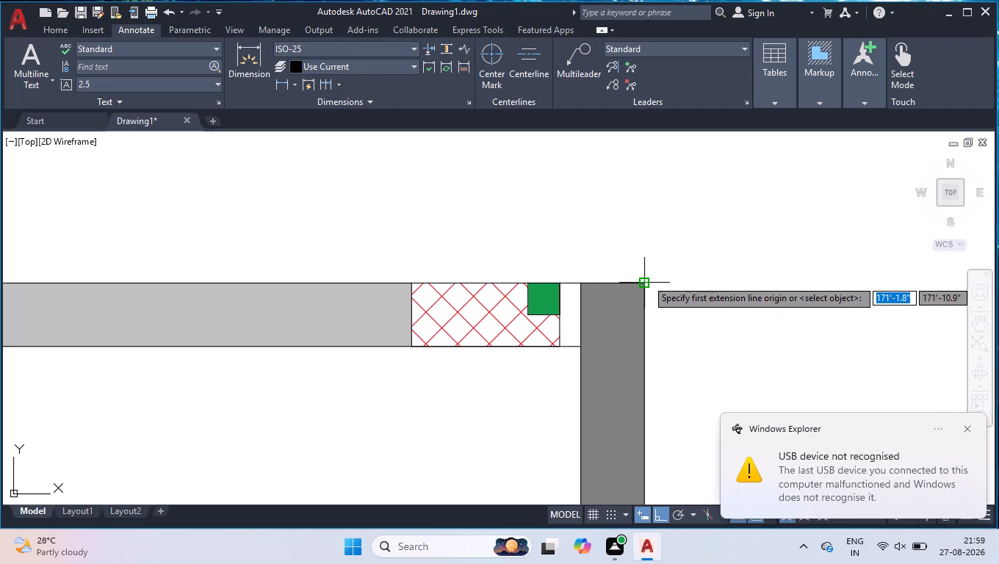
pyautogui.click(645, 283)
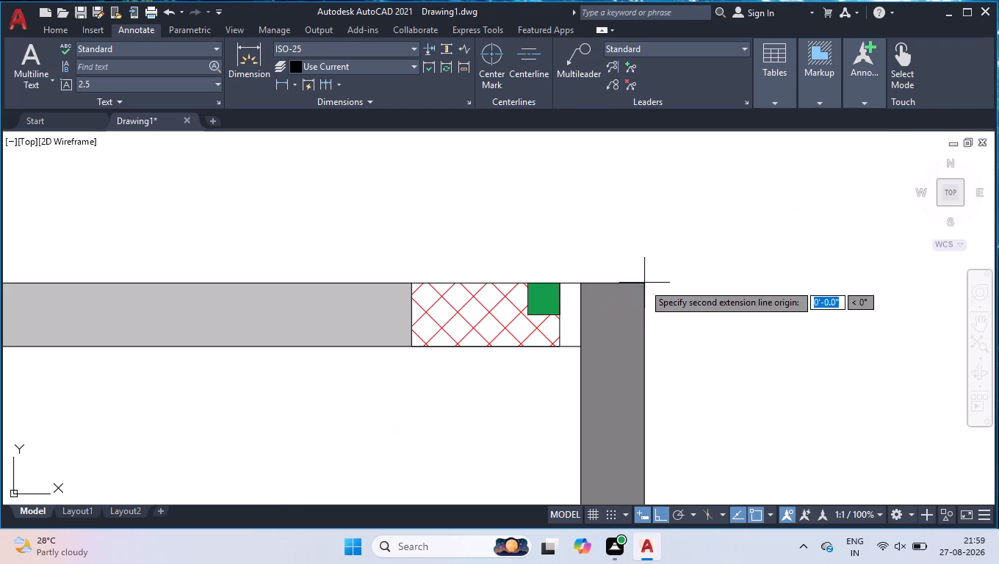
pyautogui.click(558, 285)
pyautogui.click(588, 264)
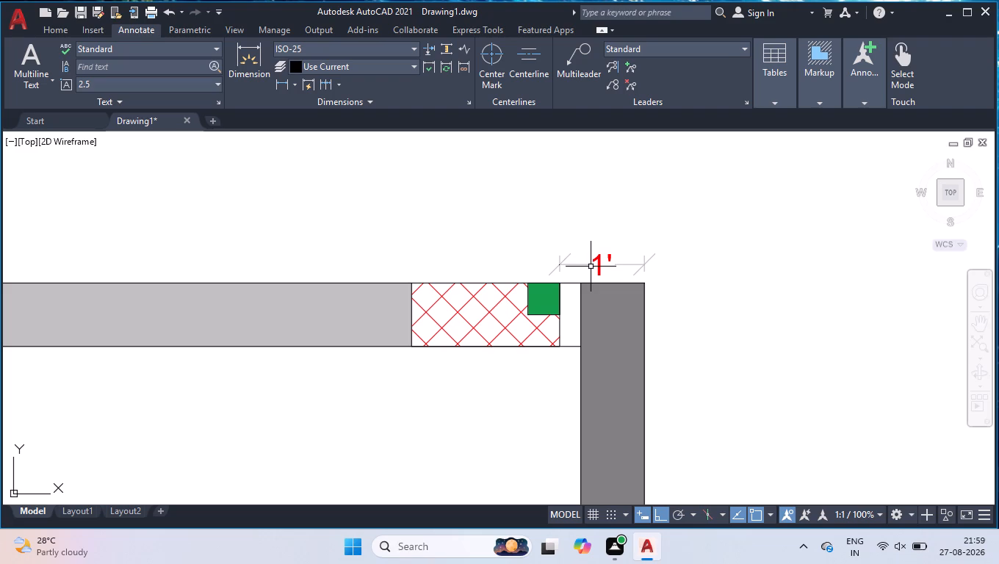
pyautogui.scroll(-3, 693, 243)
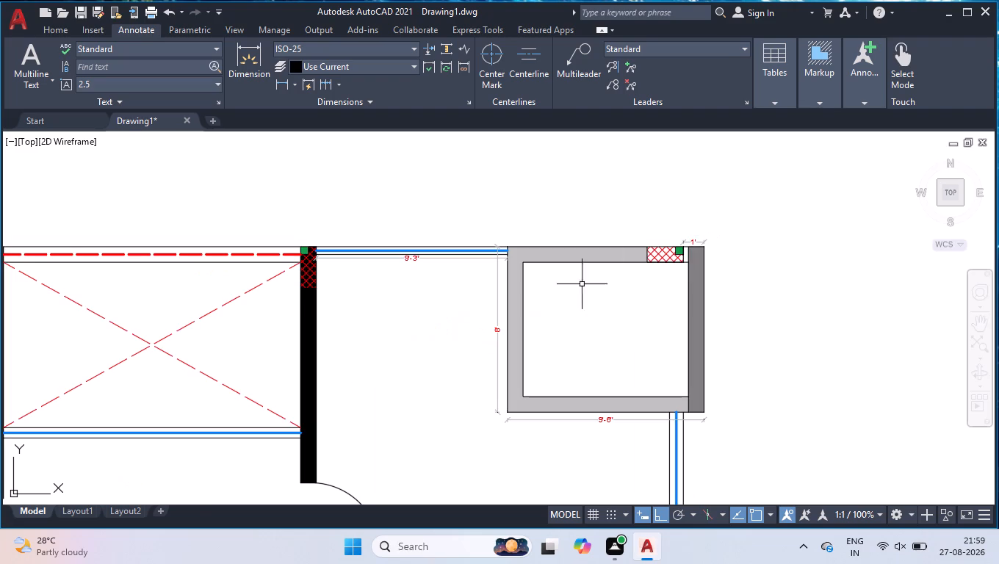
# Add a vertical linear dimension beside the red-hatched column in the black wall, from its upper corner to its lower corner.
pyautogui.scroll(2, 322, 274)
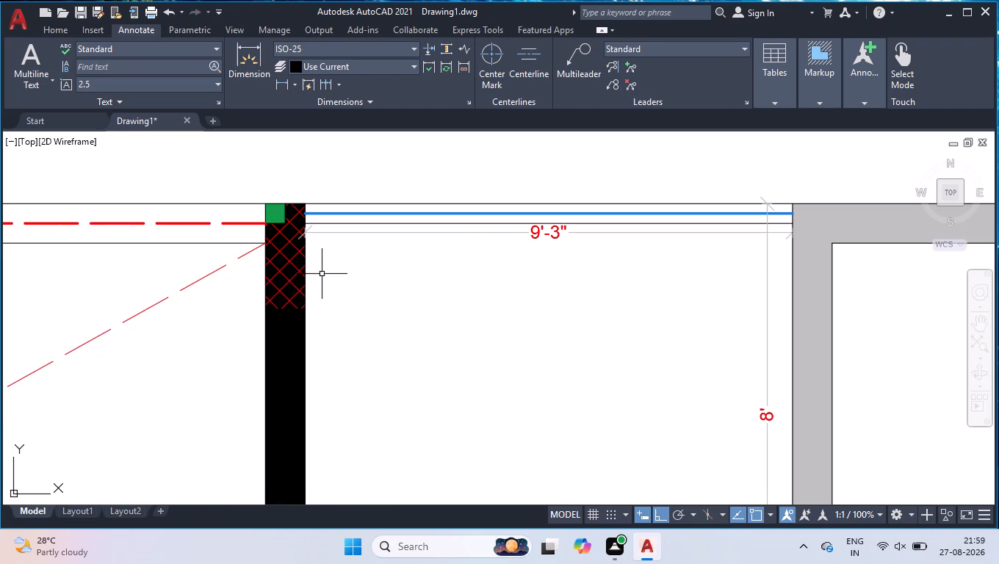
pyautogui.press('space')
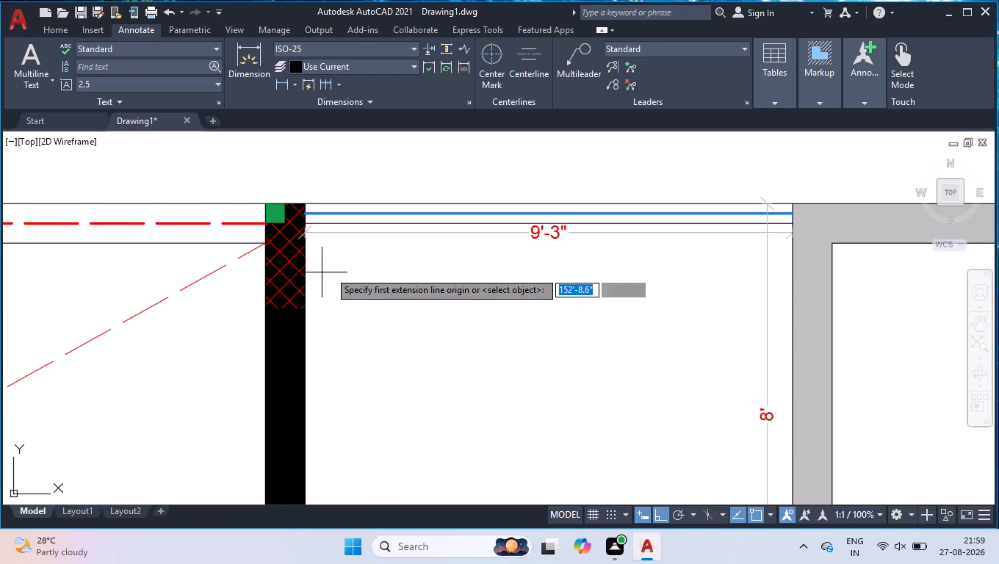
pyautogui.click(301, 201)
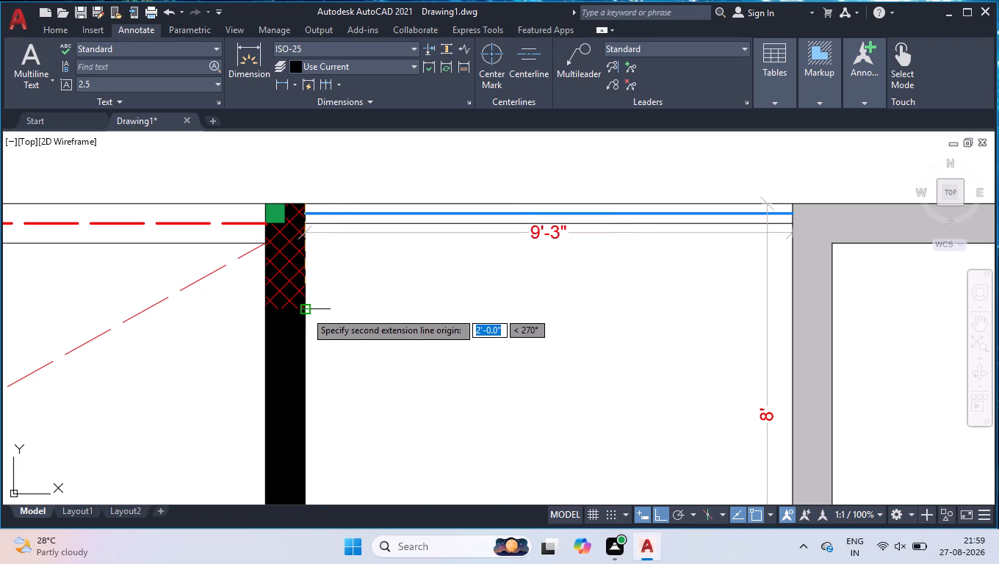
pyautogui.moveTo(306, 311); pyautogui.dragTo(313, 311)
pyautogui.click(322, 308)
pyautogui.scroll(-2, 411, 292)
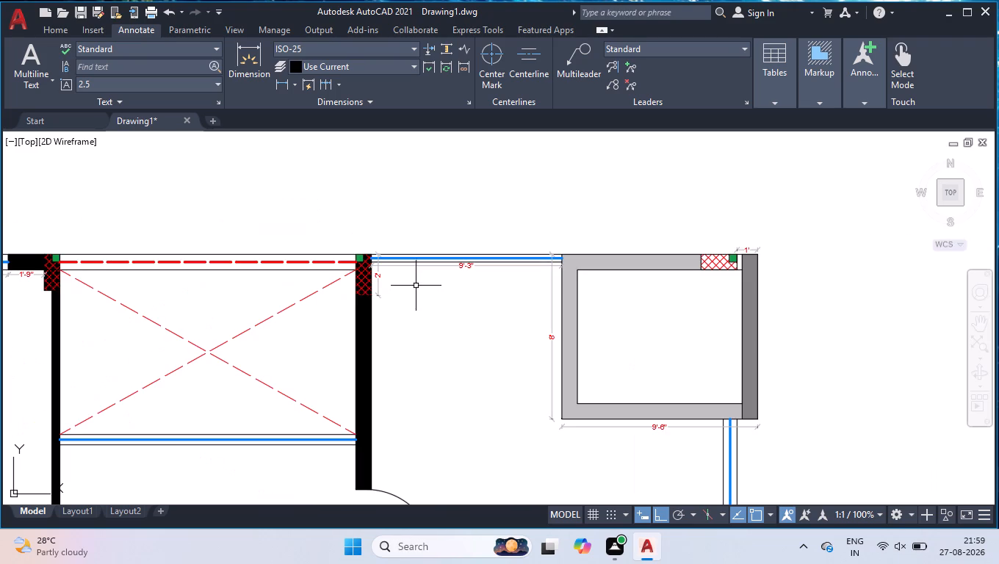
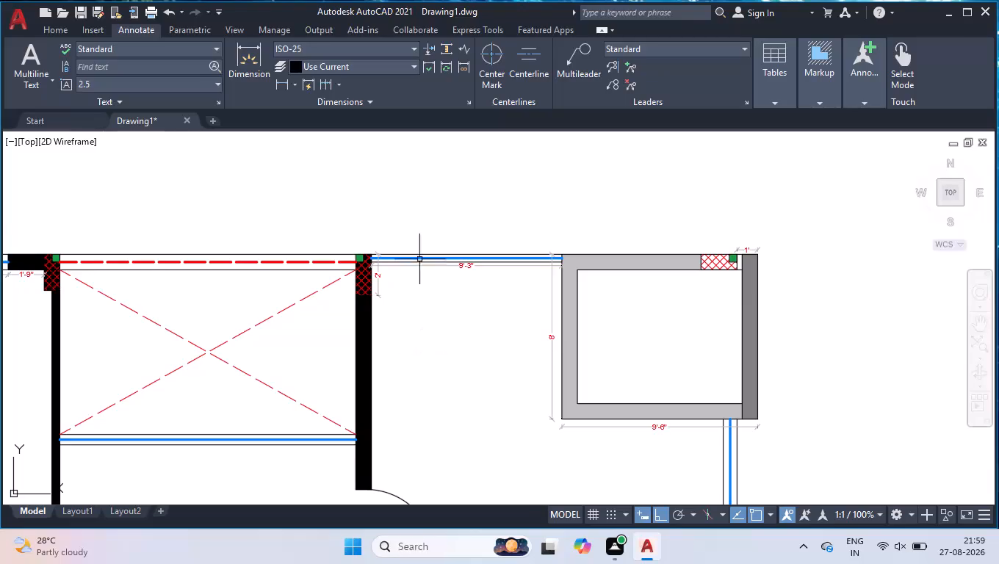
# Continue the red-hatched column's 2' vertical dimension down the black wall to the wall's lower end at the door opening.
pyautogui.click(325, 79)
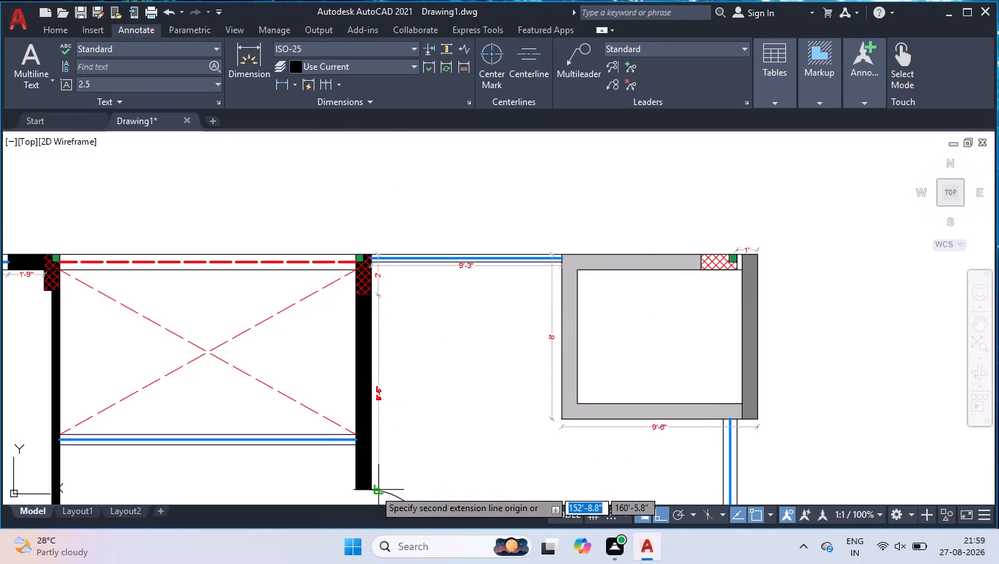
pyautogui.scroll(2, 368, 488)
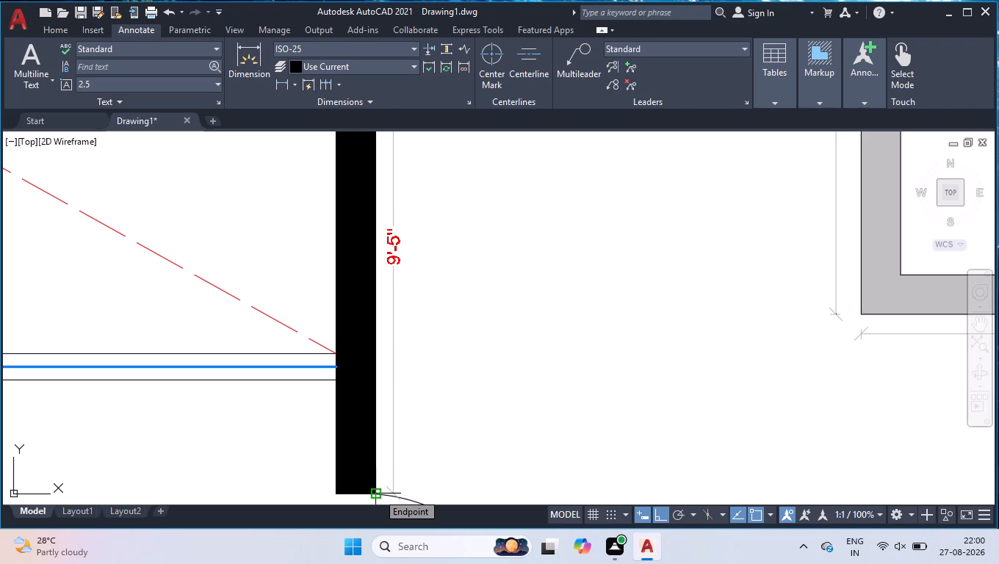
pyautogui.click(378, 493)
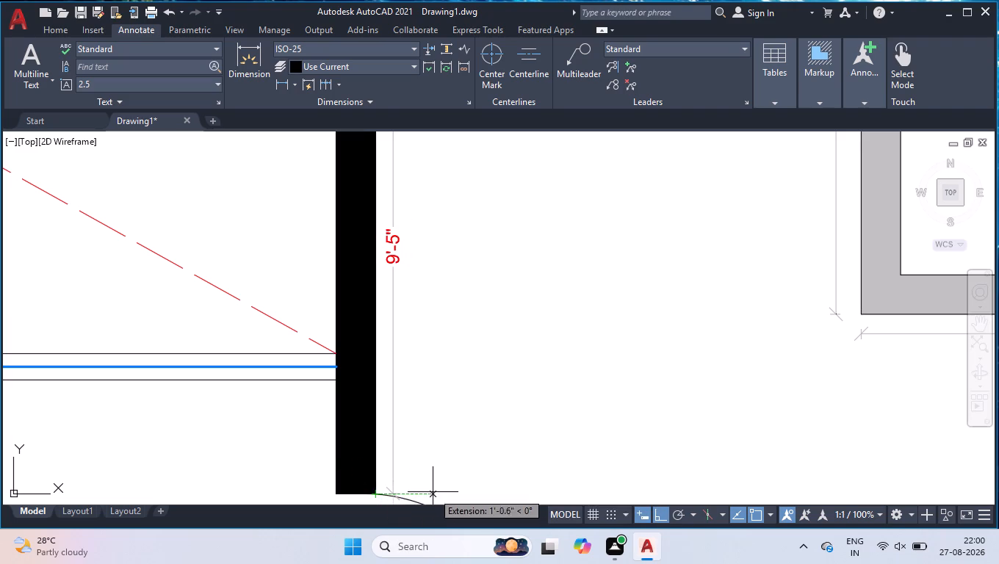
pyautogui.press('Return')
pyautogui.press('Return')
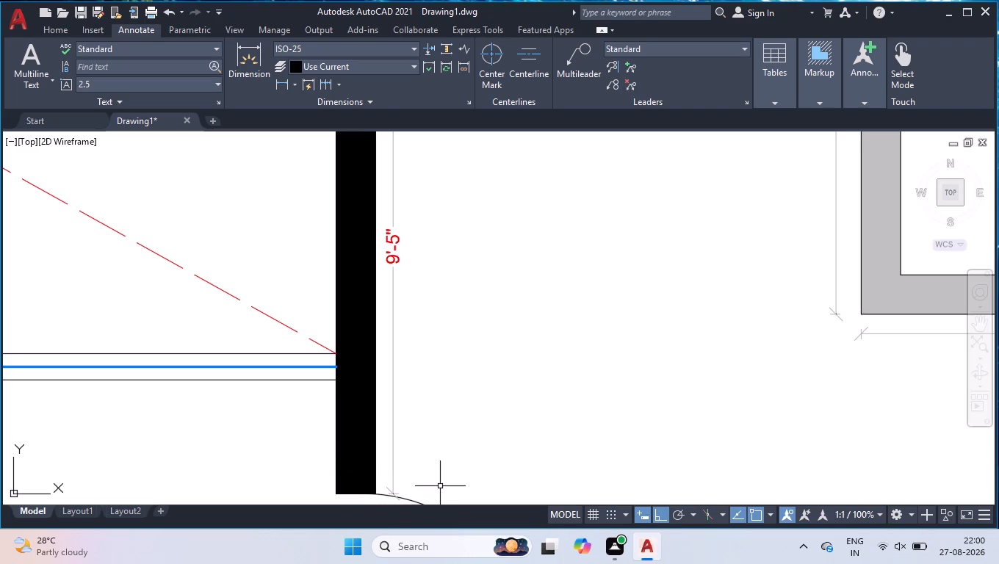
# Override the text of the continued vertical wall dimension with 10'-2".
pyautogui.doubleClick(391, 242)
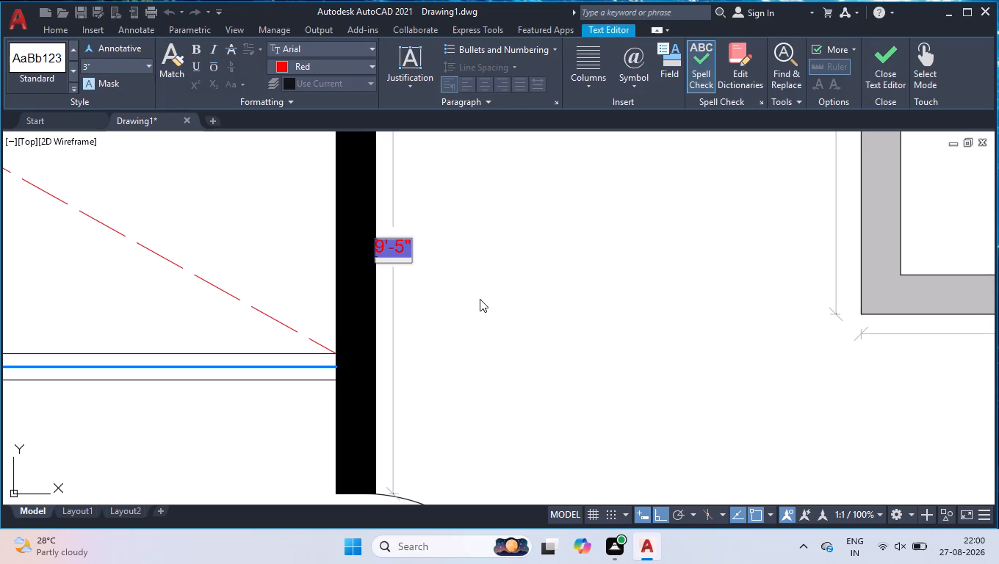
pyautogui.hotkey('ctrl', 'a')
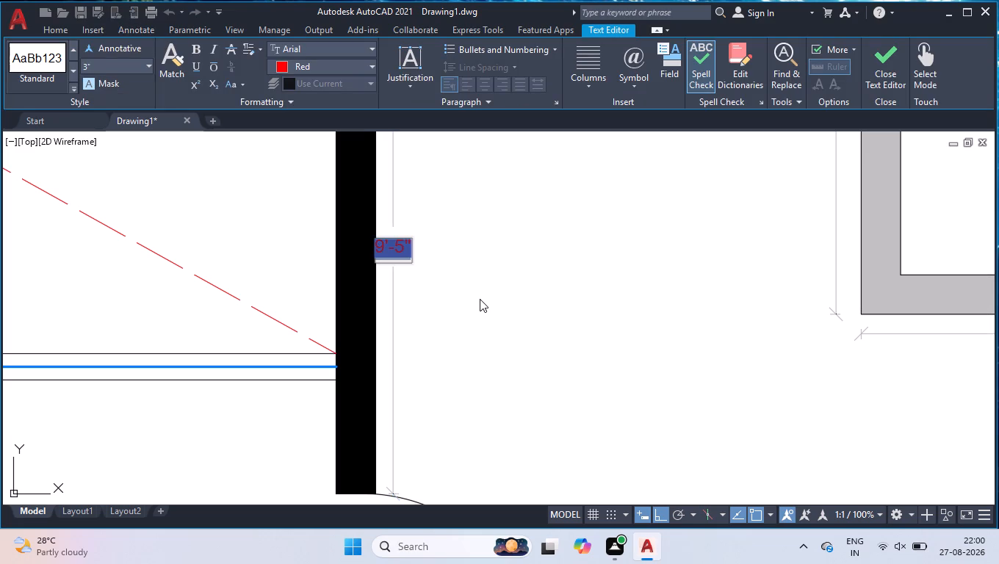
pyautogui.write('10')
pyautogui.write("'-")
pyautogui.press('2')
pyautogui.hotkey('shift', '"')
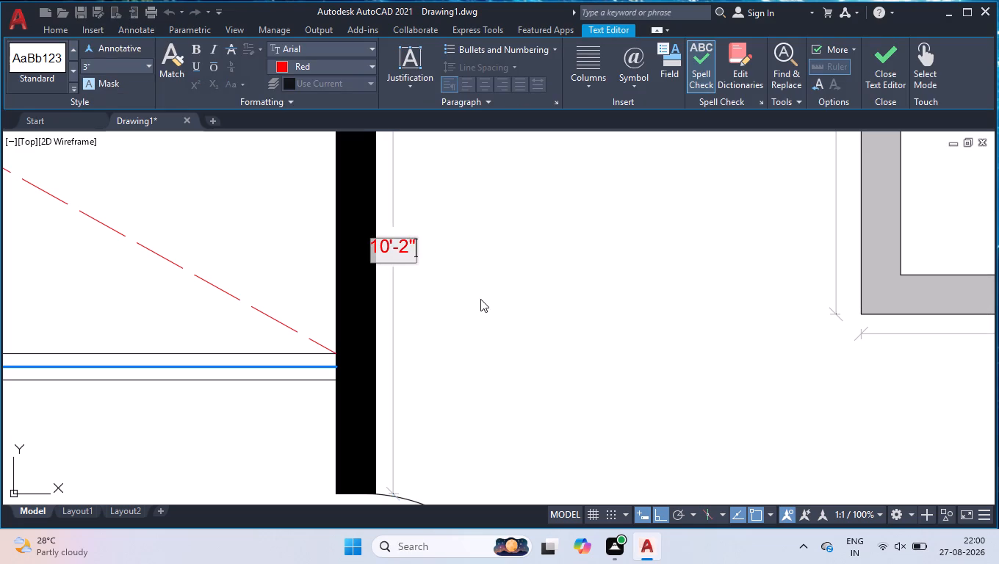
pyautogui.click(483, 297)
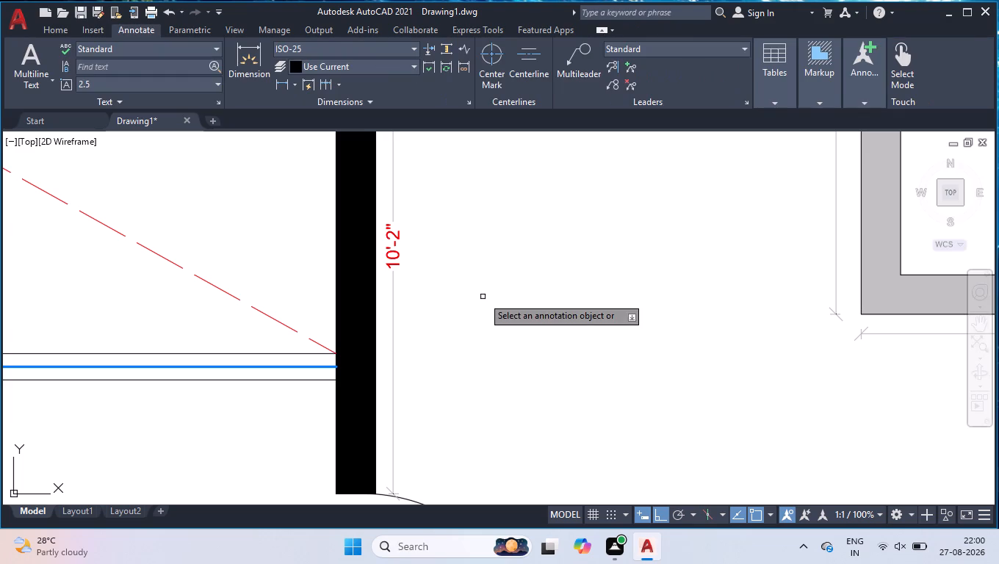
pyautogui.press('Return')
# Add a vertical linear dimension across the door opening, from the black wall's lower end to the top of the green-cornered column.
pyautogui.scroll(-1, 483, 294)
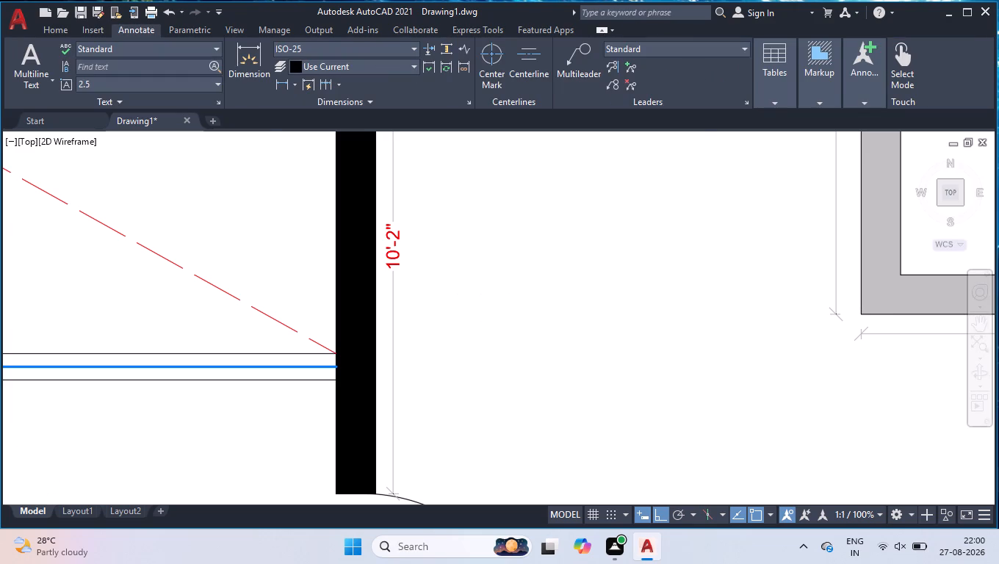
pyautogui.scroll(-2, 491, 286)
pyautogui.scroll(3, 472, 375)
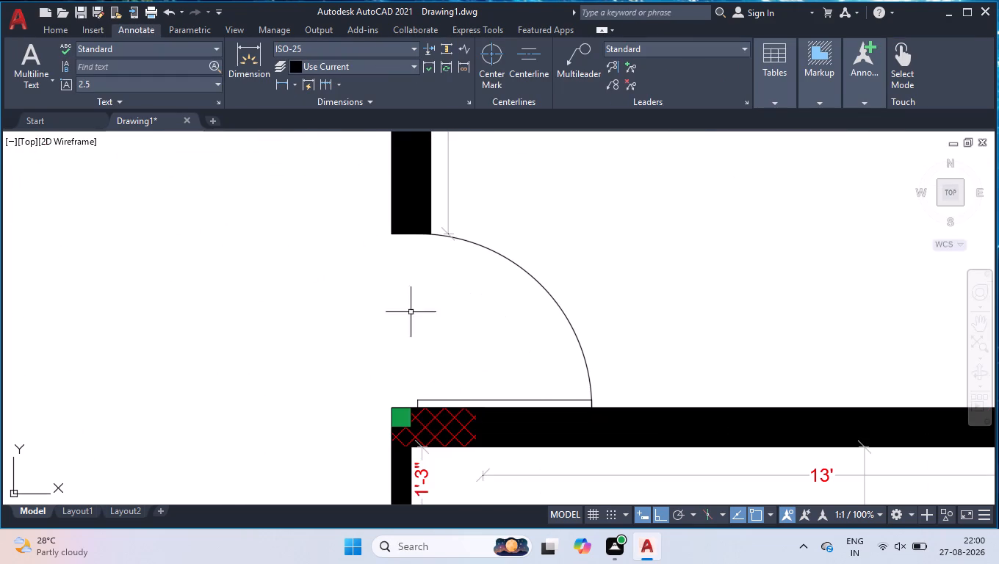
pyautogui.click(288, 87)
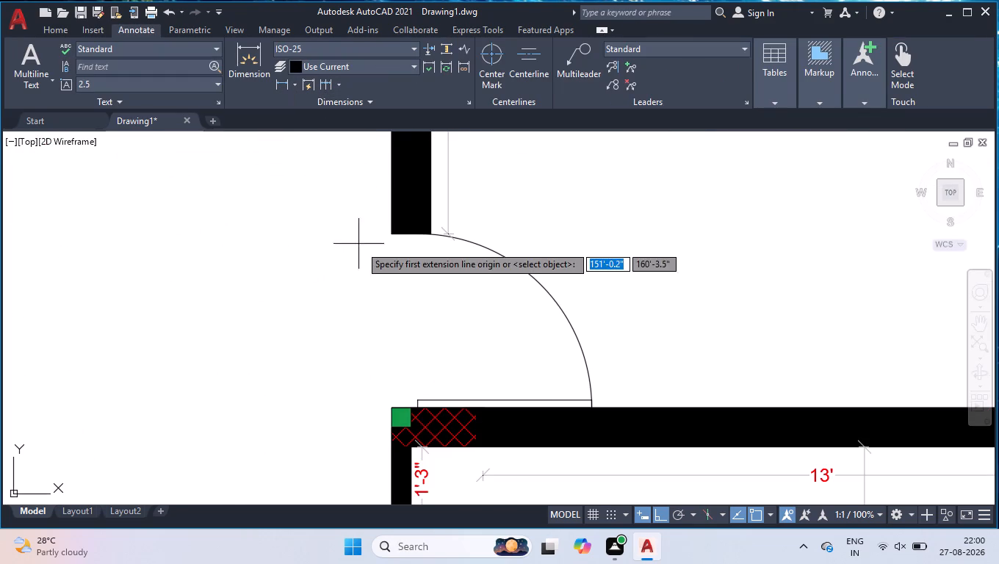
pyautogui.click(395, 236)
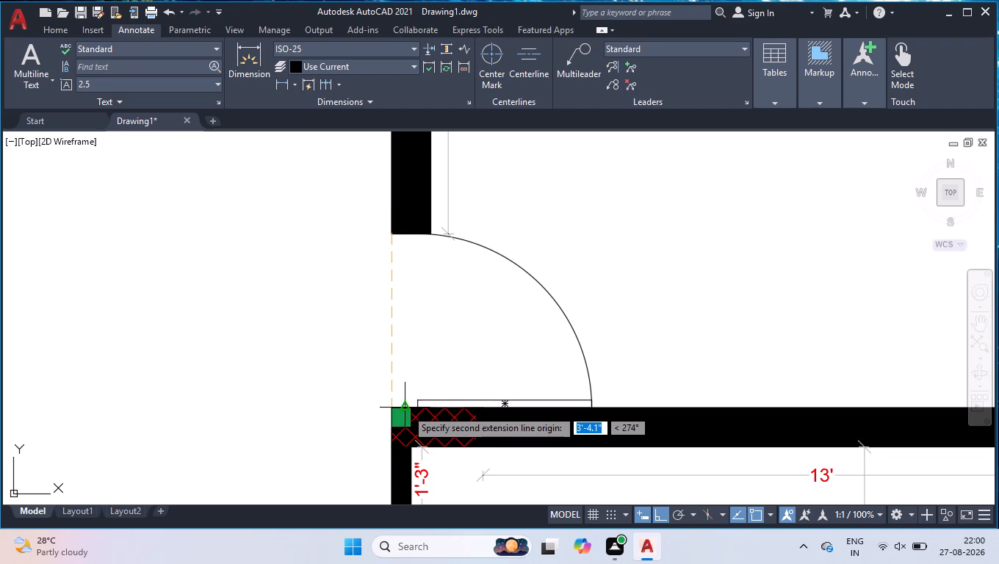
pyautogui.click(392, 408)
pyautogui.click(403, 386)
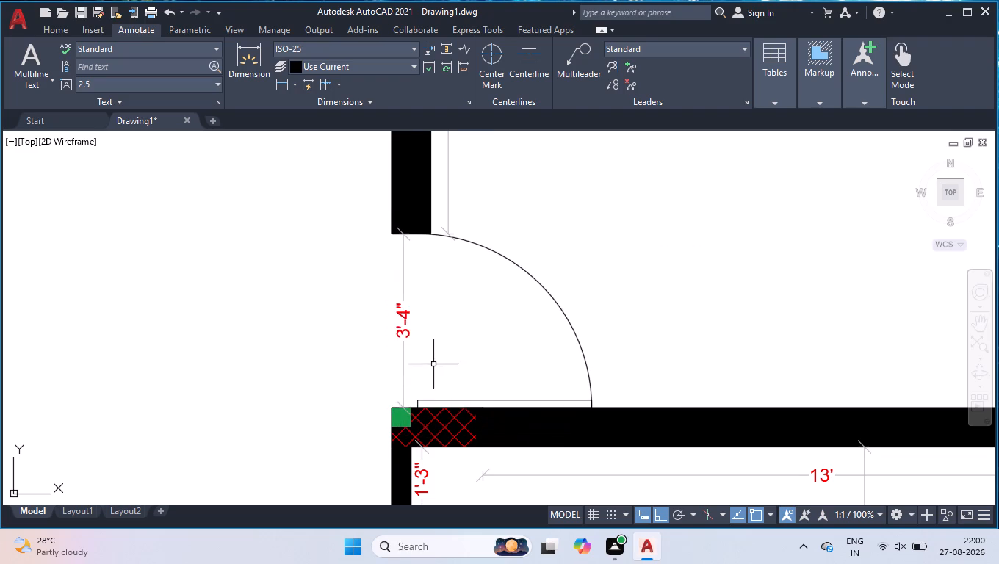
# Add a horizontal linear dimension just below the blue line under the red-crossed area, spanning between its two side walls.
pyautogui.scroll(-2, 437, 357)
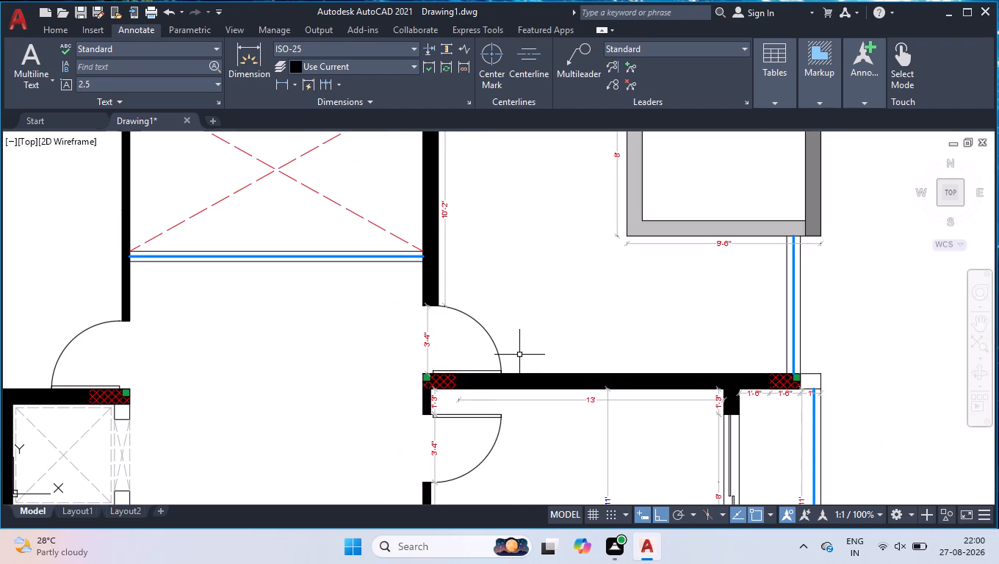
pyautogui.scroll(-1, 445, 315)
pyautogui.scroll(-1, 545, 258)
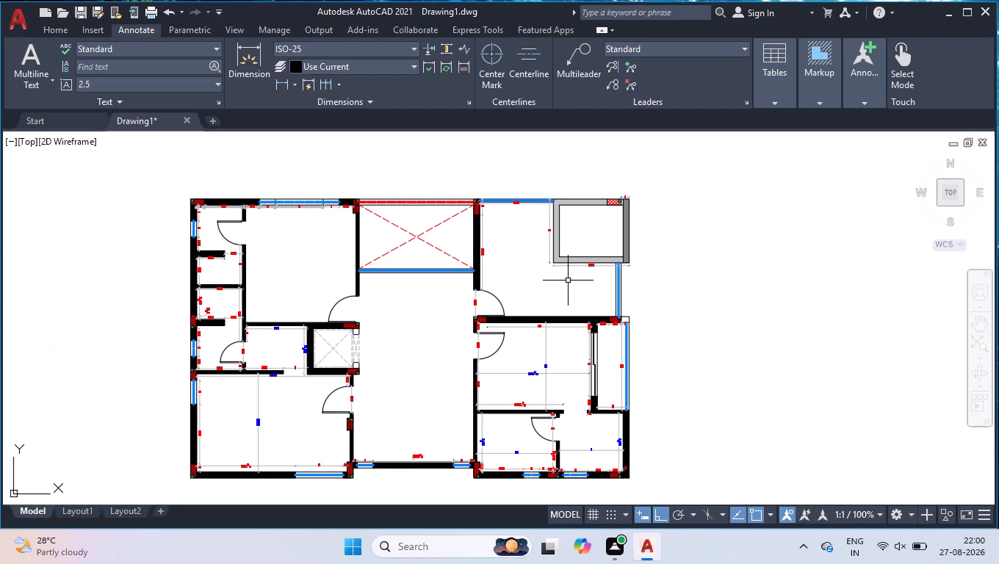
pyautogui.scroll(2, 409, 260)
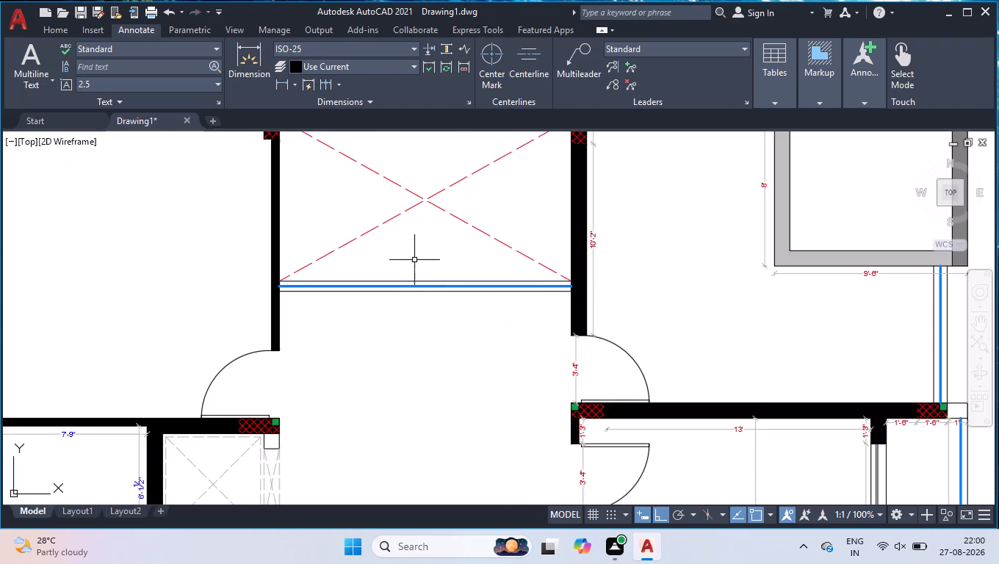
pyautogui.scroll(1, 439, 269)
pyautogui.press('space')
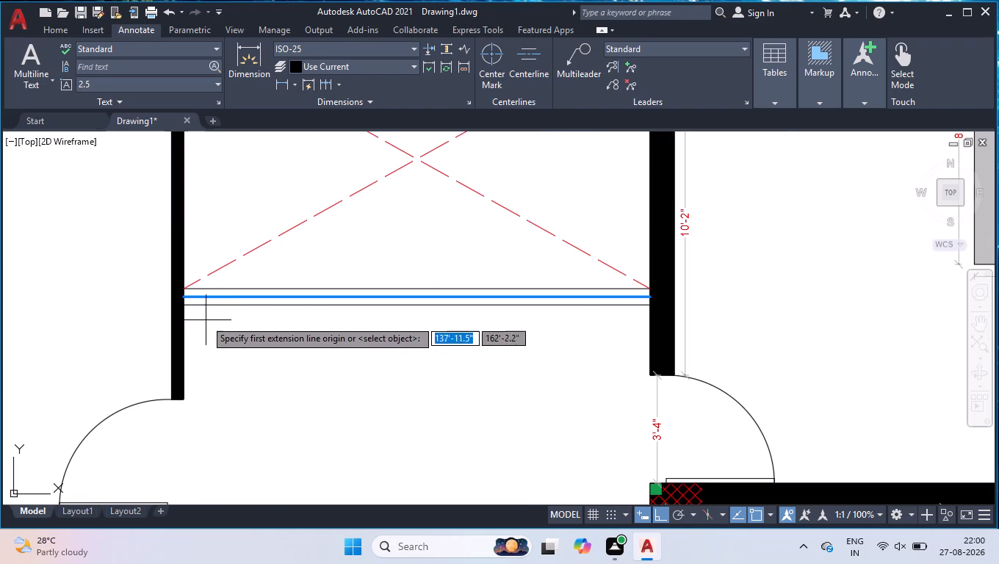
pyautogui.click(182, 306)
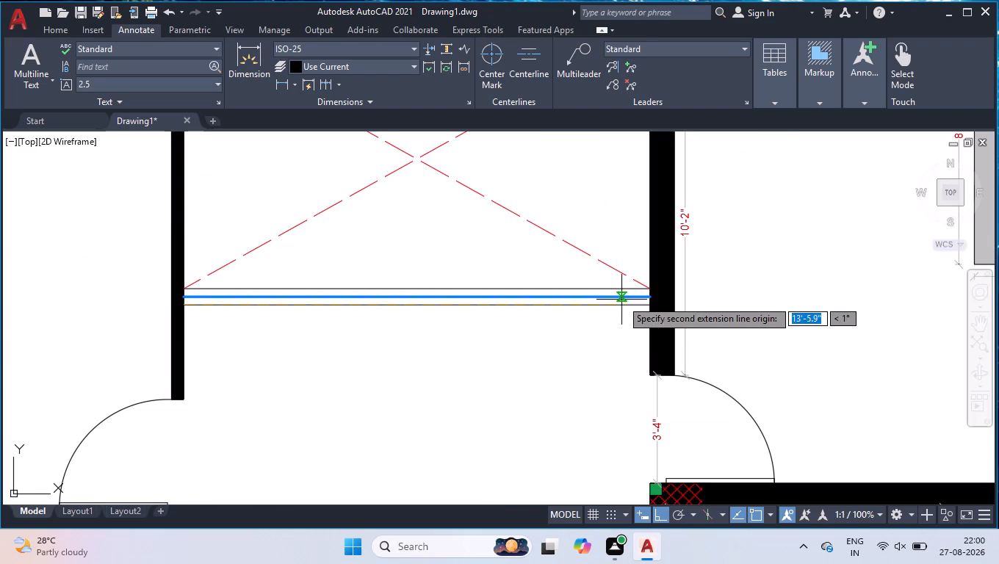
pyautogui.click(649, 305)
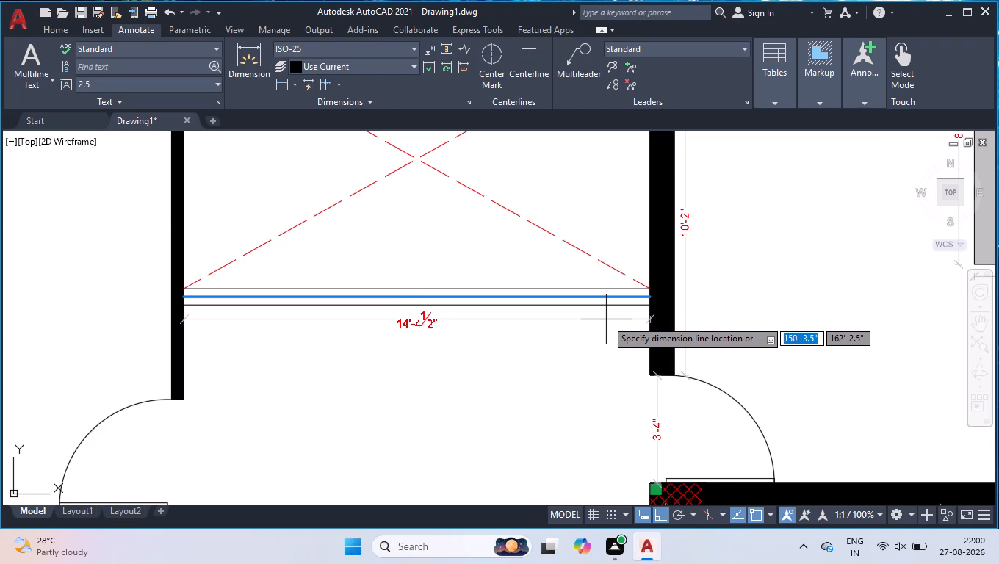
pyautogui.click(606, 319)
# Add a vertical linear dimension along the room-side face of the red-hatched column between the large room and the red-crossed area.
pyautogui.scroll(-2, 574, 288)
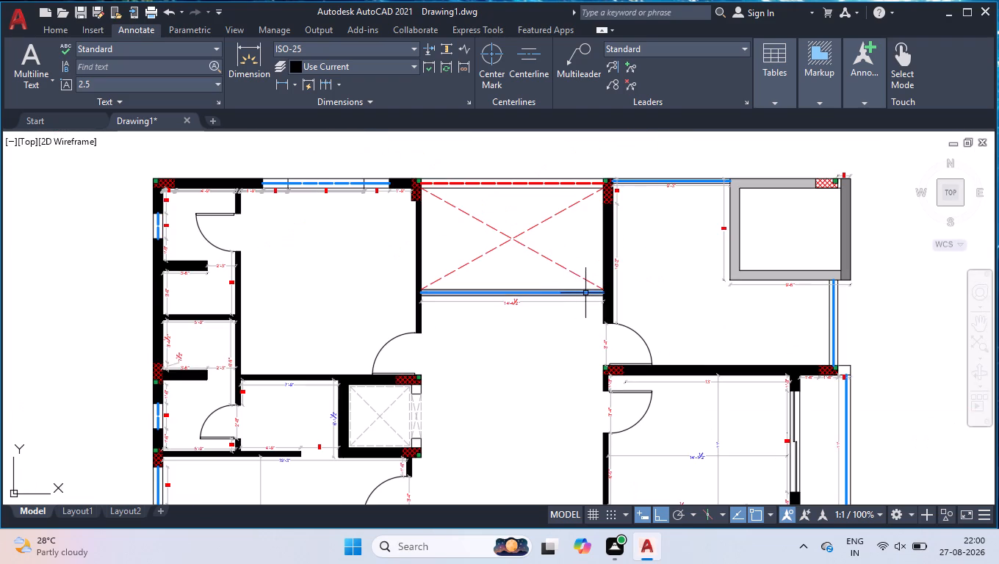
pyautogui.scroll(2, 378, 211)
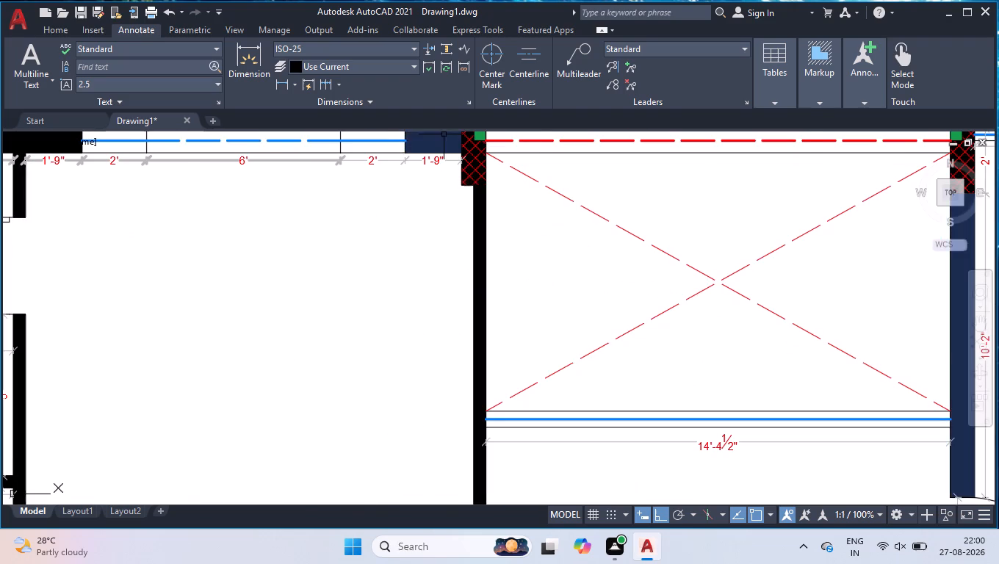
pyautogui.scroll(3, 456, 137)
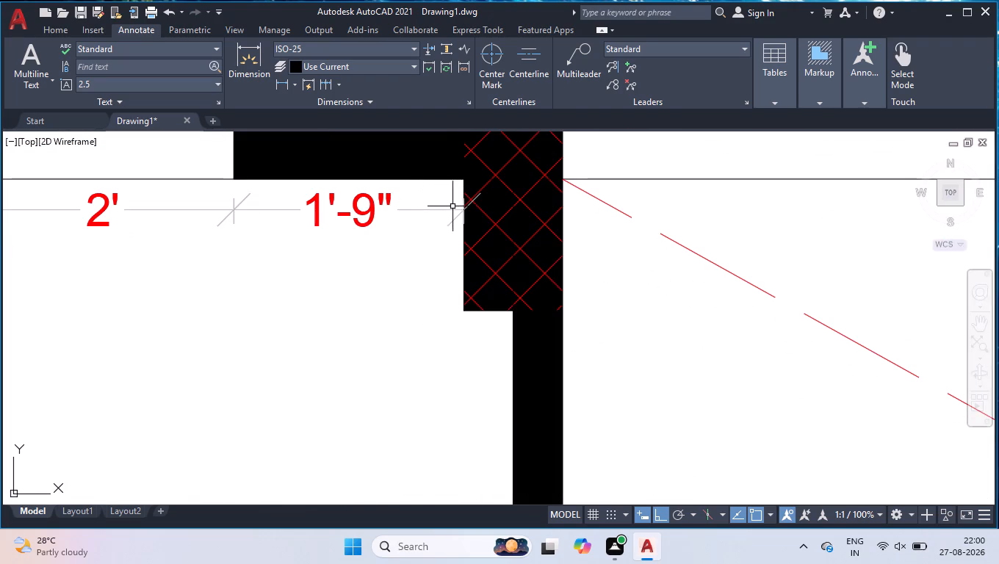
pyautogui.press('space')
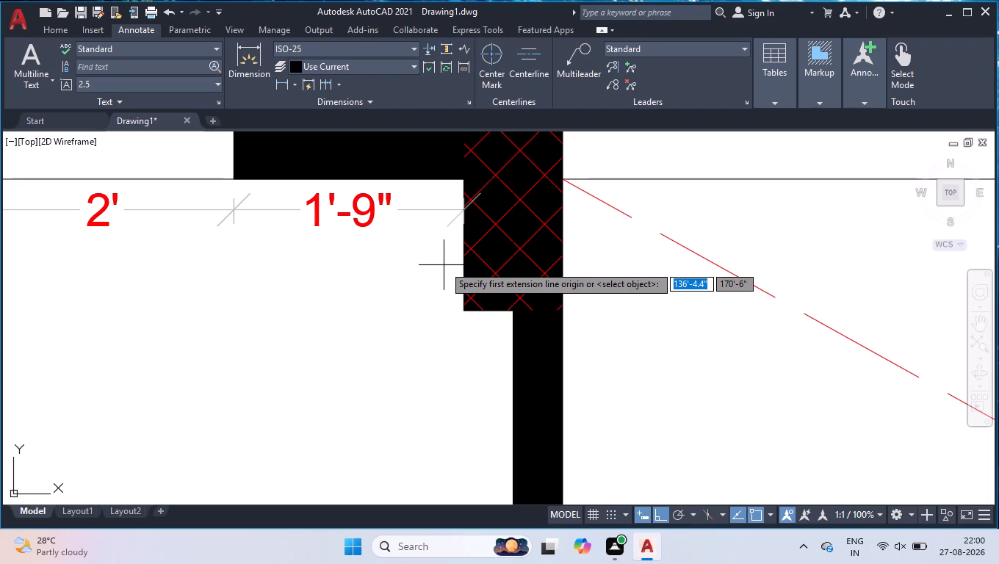
pyautogui.click(464, 180)
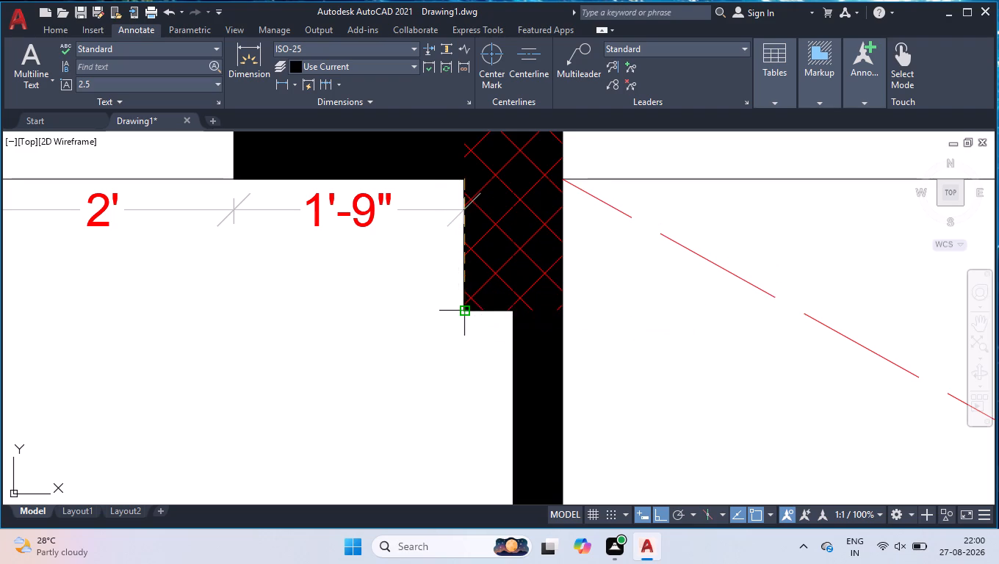
pyautogui.click(464, 311)
pyautogui.click(423, 314)
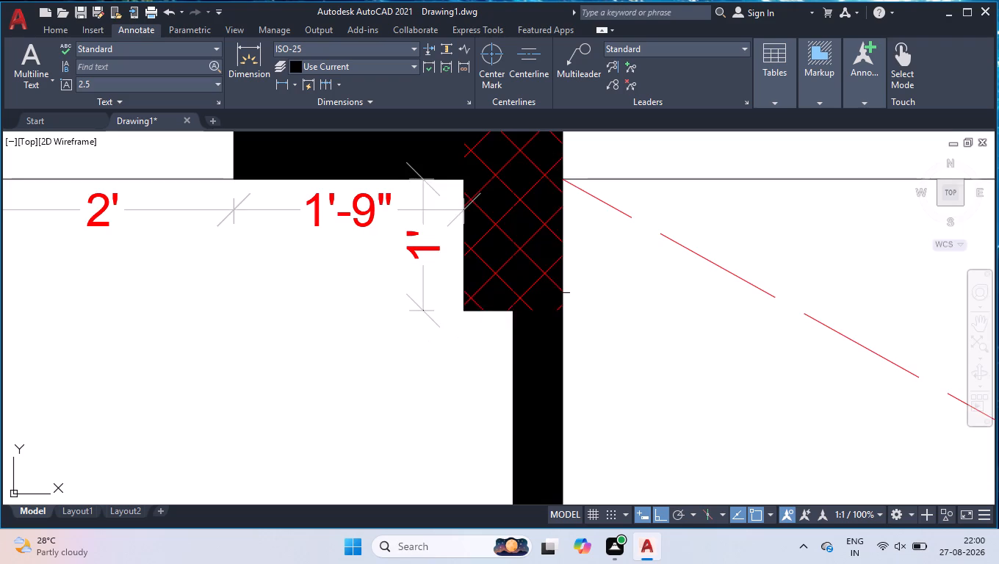
# Trim away the solid black fill of the wall between the large room and the red-crossed area.
pyautogui.scroll(-3, 555, 282)
pyautogui.scroll(-2, 616, 328)
pyautogui.scroll(1, 610, 380)
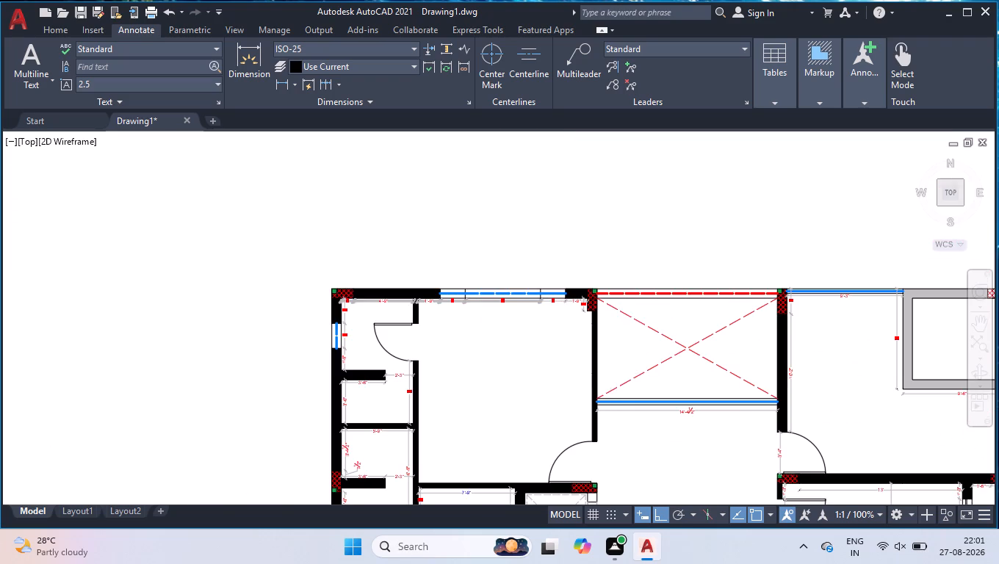
pyautogui.press('t')
pyautogui.press('r')
pyautogui.press('Return')
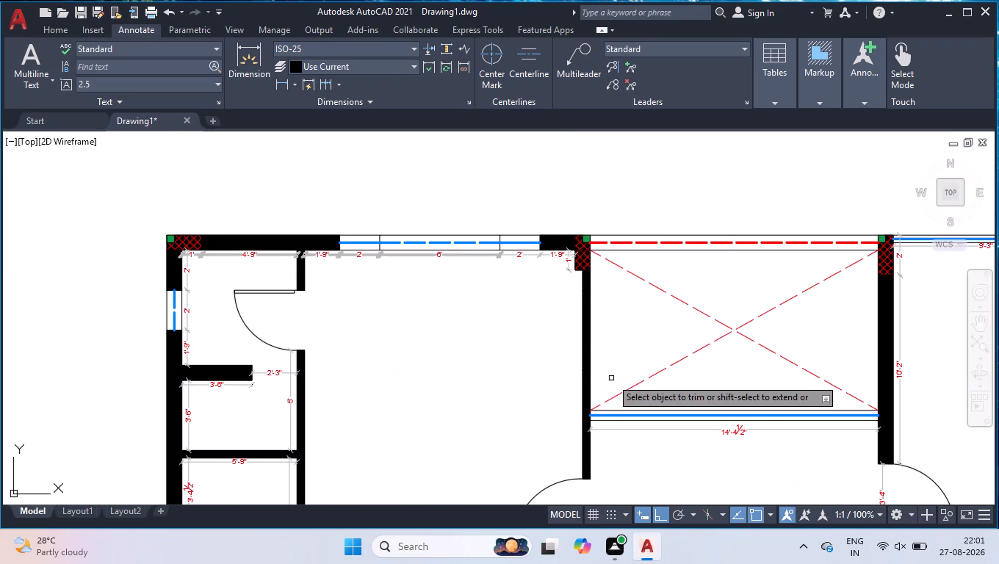
pyautogui.click(587, 343)
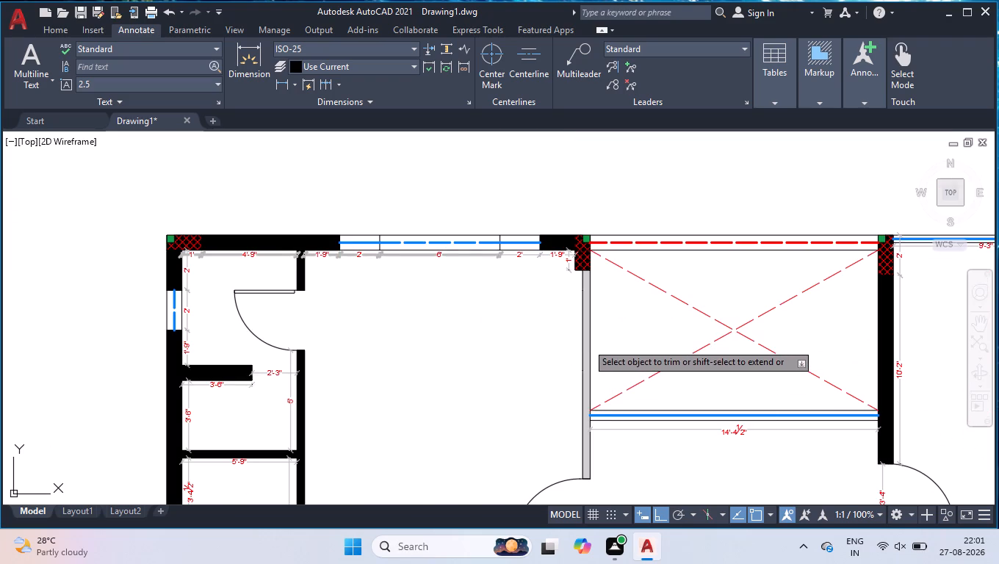
pyautogui.press('Return')
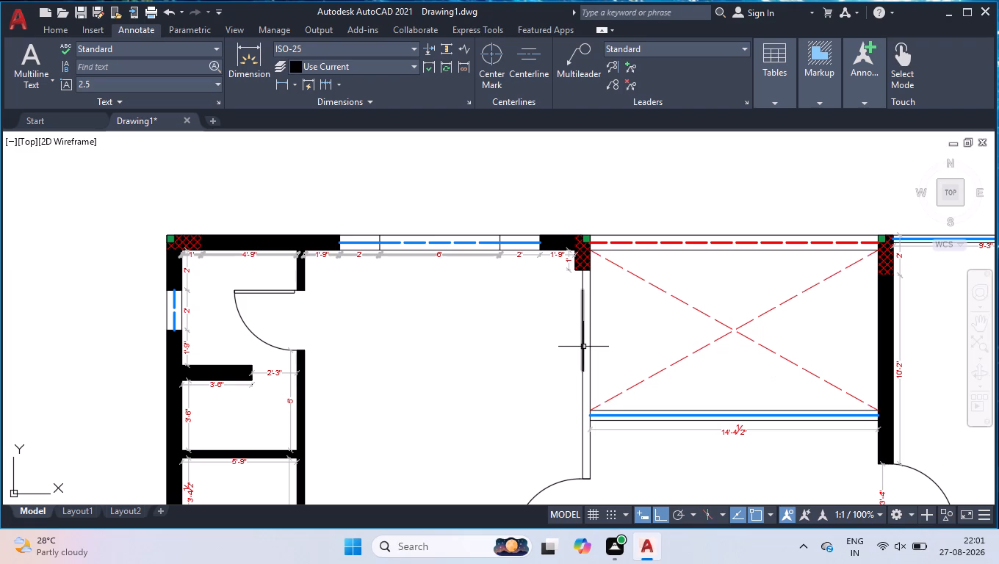
# Draw a short horizontal line across the unfilled wall, a little below the red-hatched column.
pyautogui.scroll(2, 599, 283)
pyautogui.press('l')
pyautogui.press('Return')
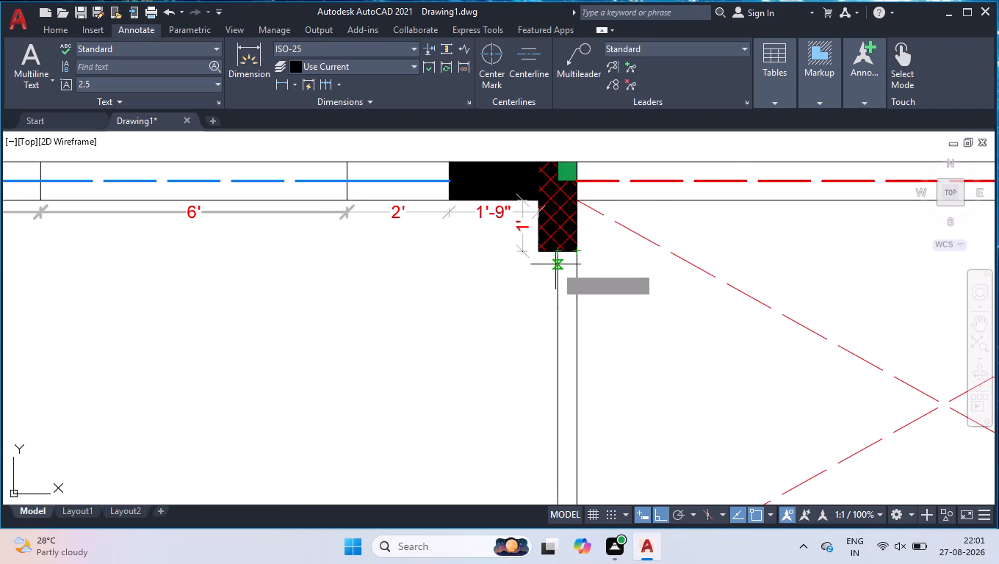
pyautogui.click(557, 303)
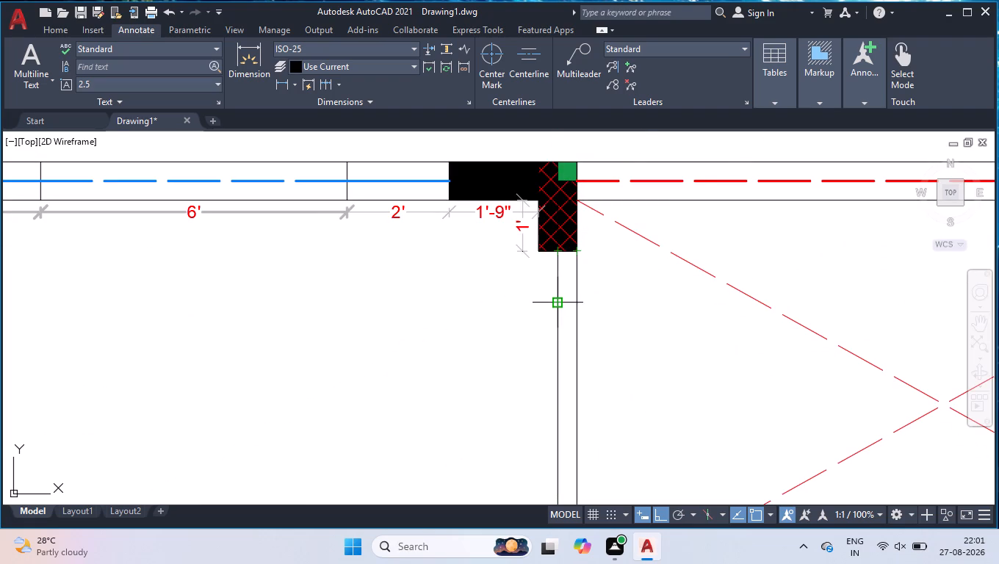
pyautogui.click(574, 303)
pyautogui.press('space')
# Draw a second short horizontal line across the unfilled wall, about 4' below the first one.
pyautogui.scroll(-3, 588, 289)
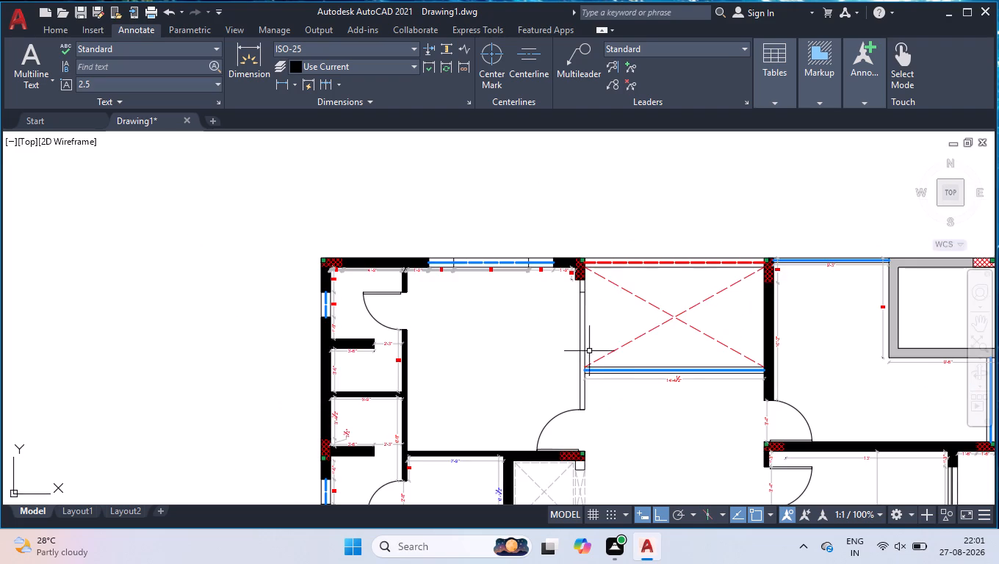
pyautogui.scroll(1, 588, 349)
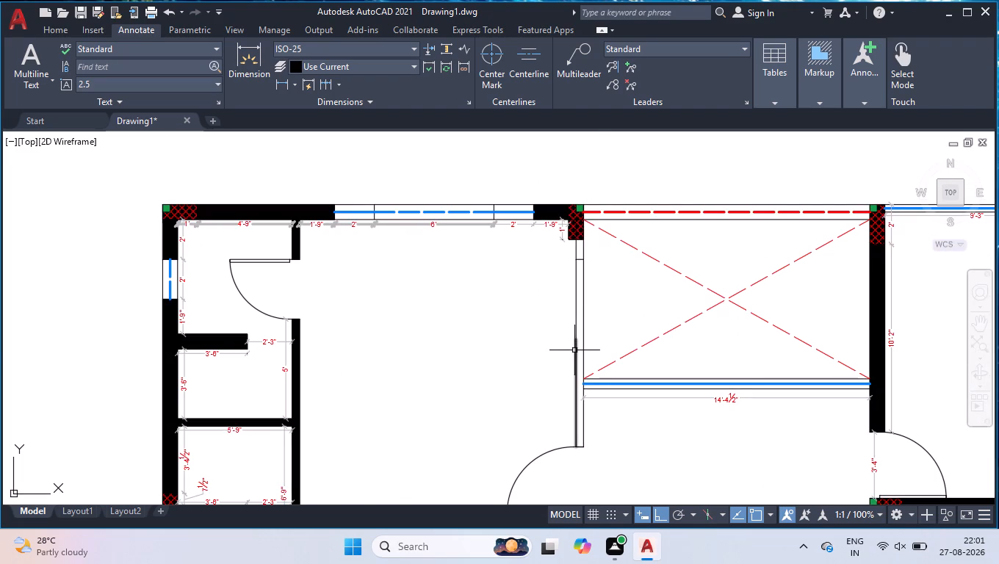
pyautogui.scroll(2, 578, 347)
pyautogui.press('space')
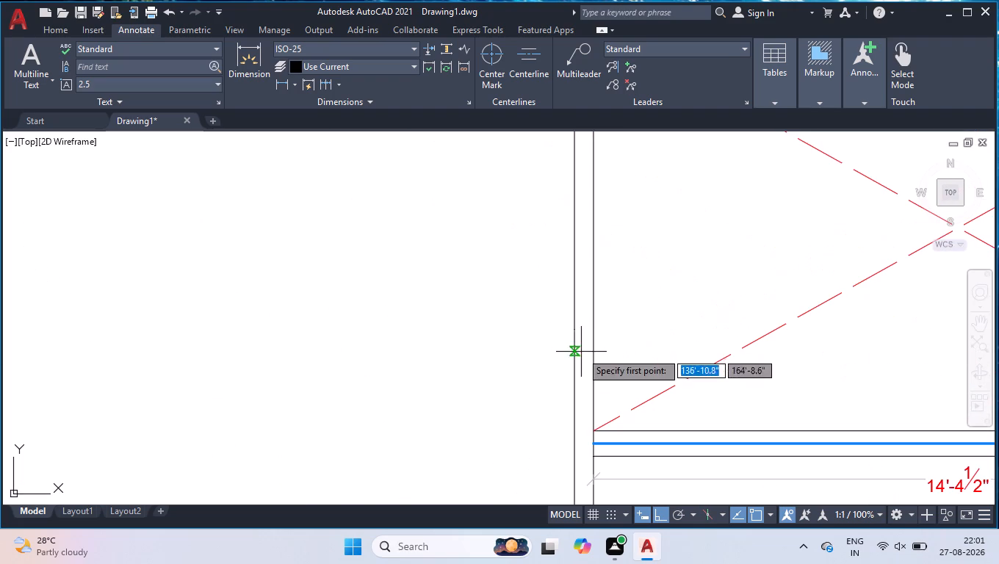
pyautogui.click(576, 334)
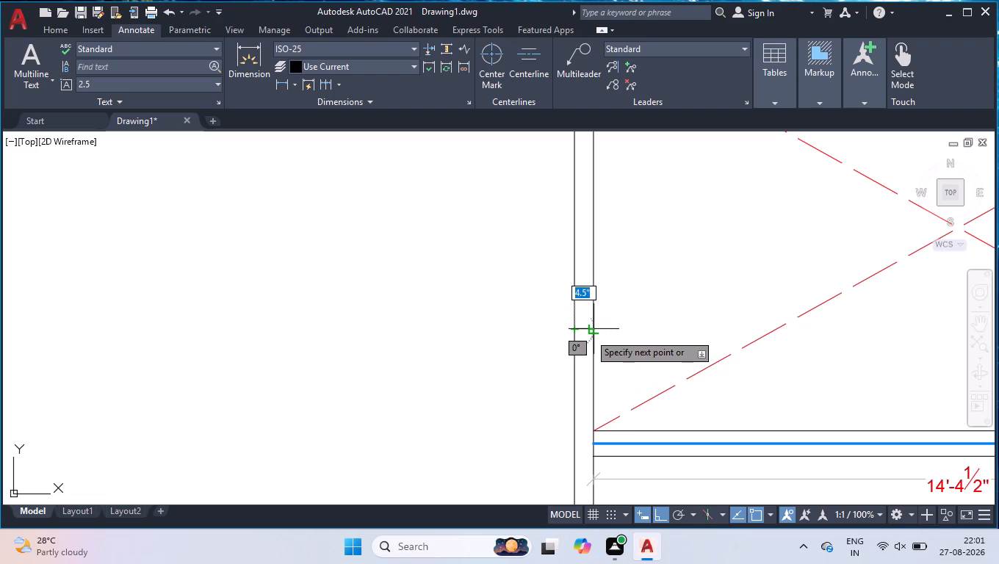
pyautogui.click(593, 333)
pyautogui.press('space')
# Draw a vertical centre line through the wall opening, joining the midpoints of the two short cross lines.
pyautogui.scroll(-1, 593, 341)
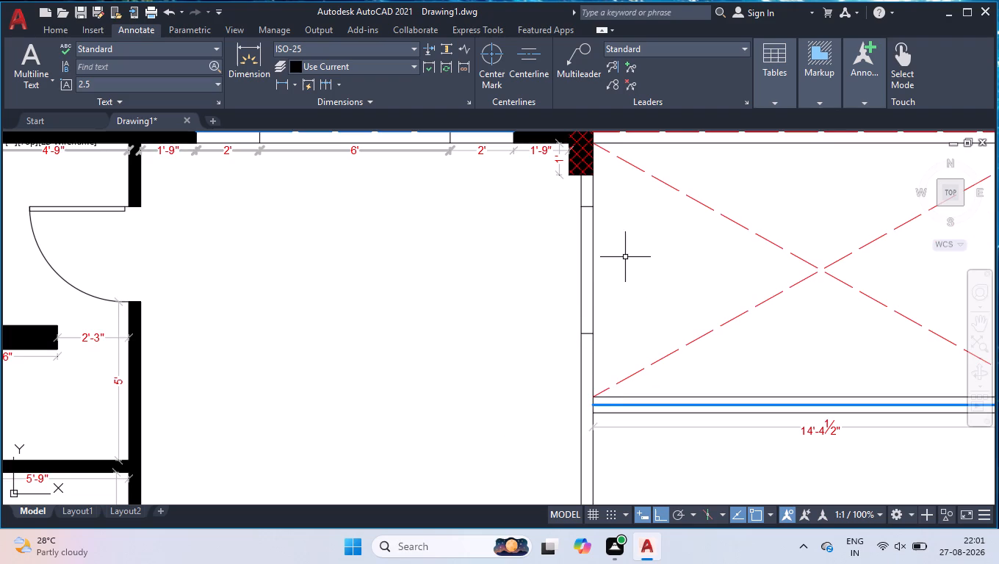
pyautogui.press('space')
pyautogui.click(588, 330)
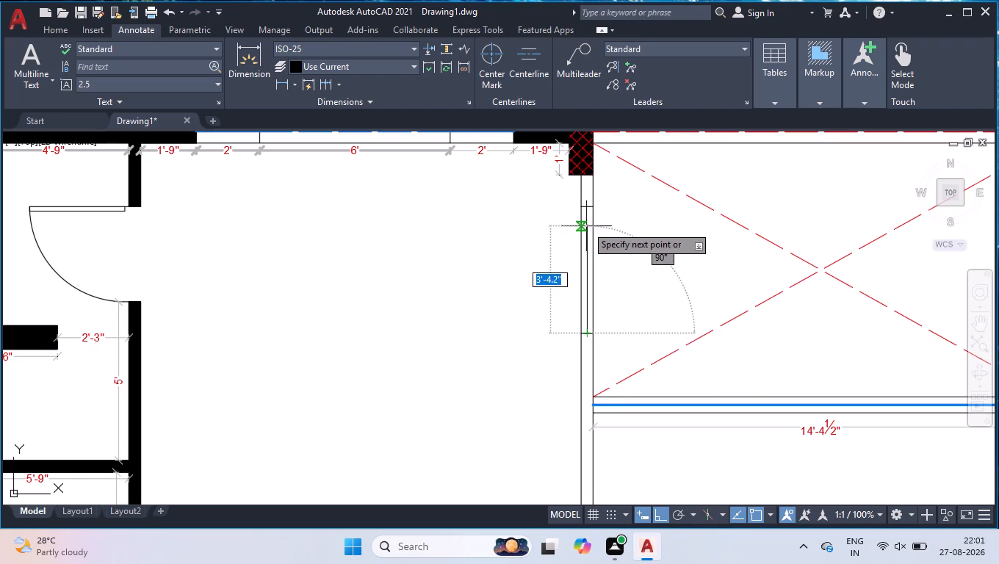
pyautogui.click(588, 211)
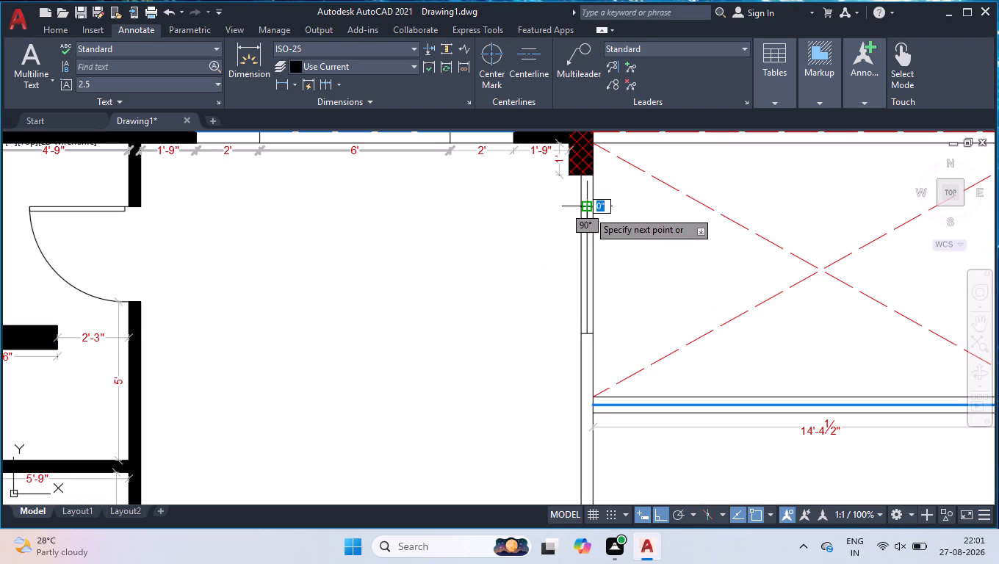
pyautogui.press('space')
# Fill the wall pieces above and below the new window opening with a solid black hatch.
pyautogui.scroll(-1, 610, 311)
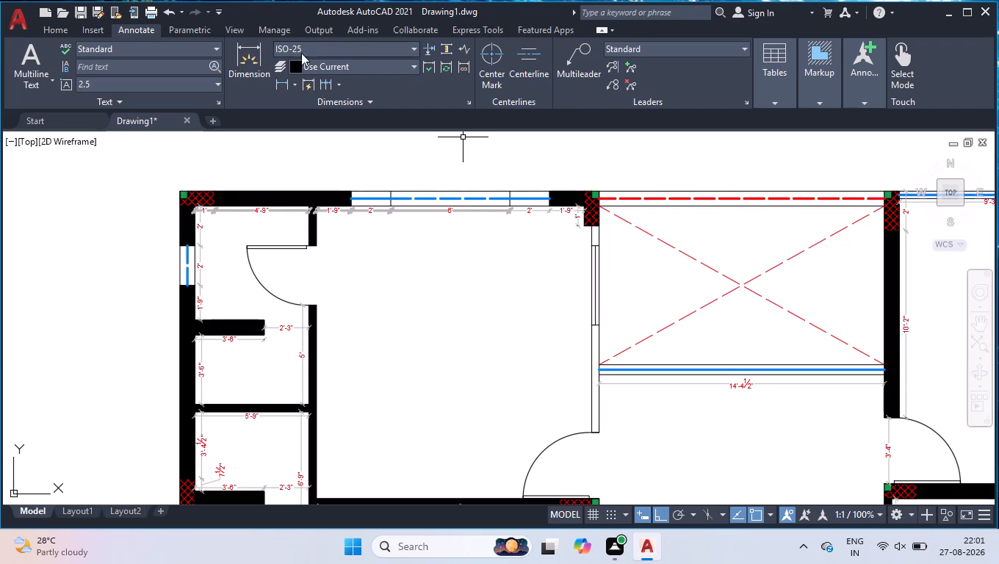
pyautogui.click(58, 31)
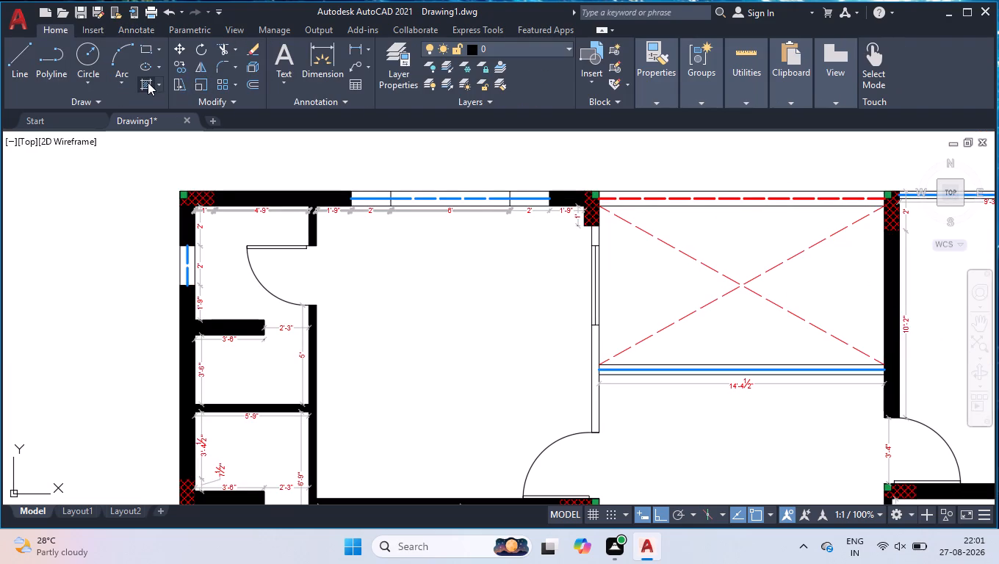
pyautogui.click(146, 82)
pyautogui.scroll(1, 596, 228)
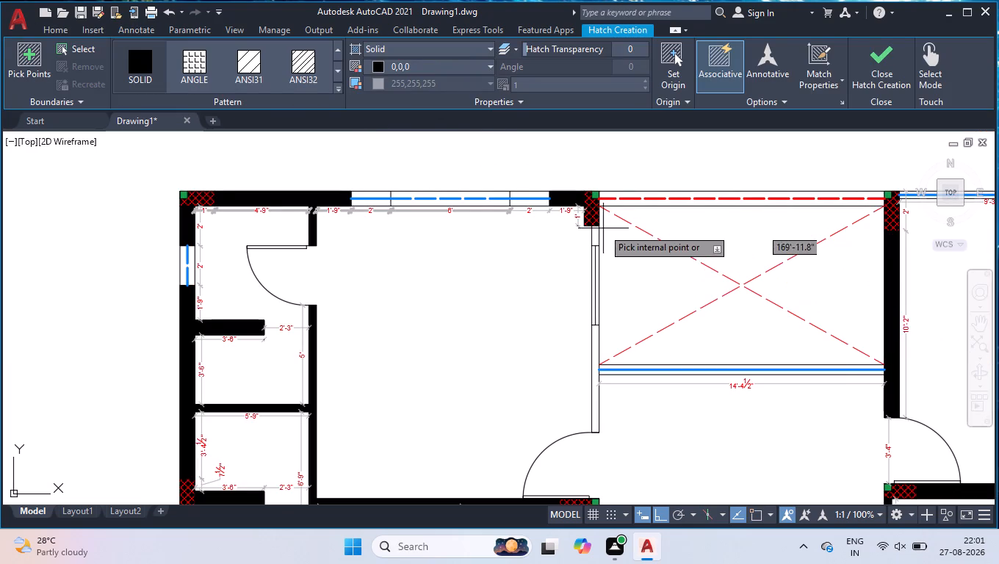
pyautogui.click(592, 242)
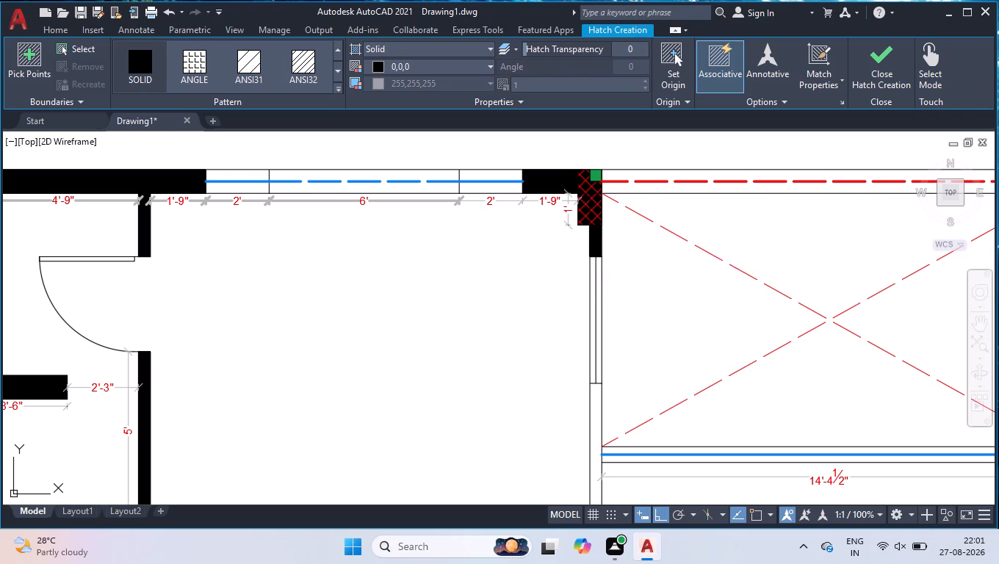
pyautogui.scroll(-2, 596, 409)
pyautogui.scroll(2, 594, 446)
pyautogui.click(602, 427)
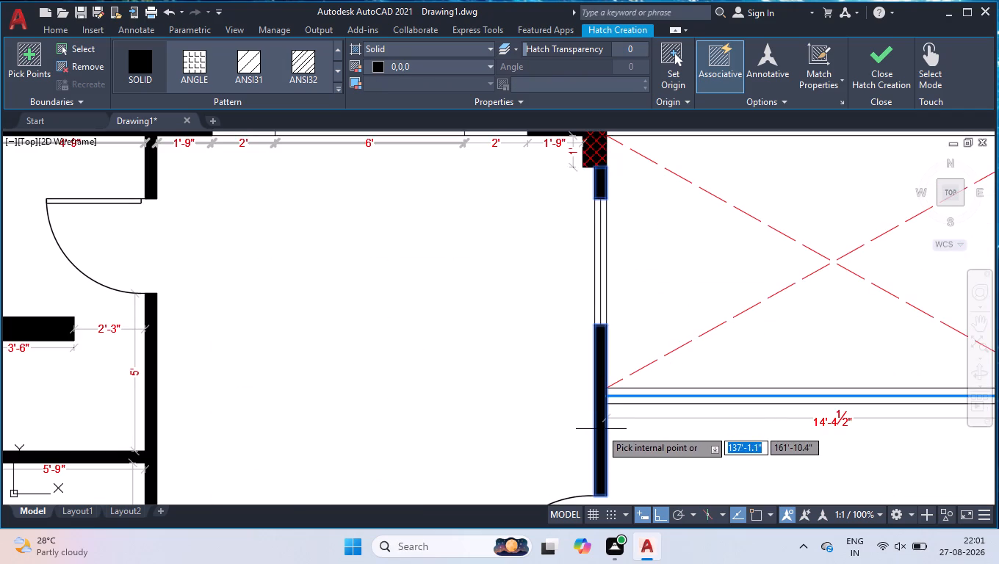
pyautogui.press('Return')
# Set the window's centre line to 0.30 mm lineweight and Color 150.
pyautogui.click(601, 269)
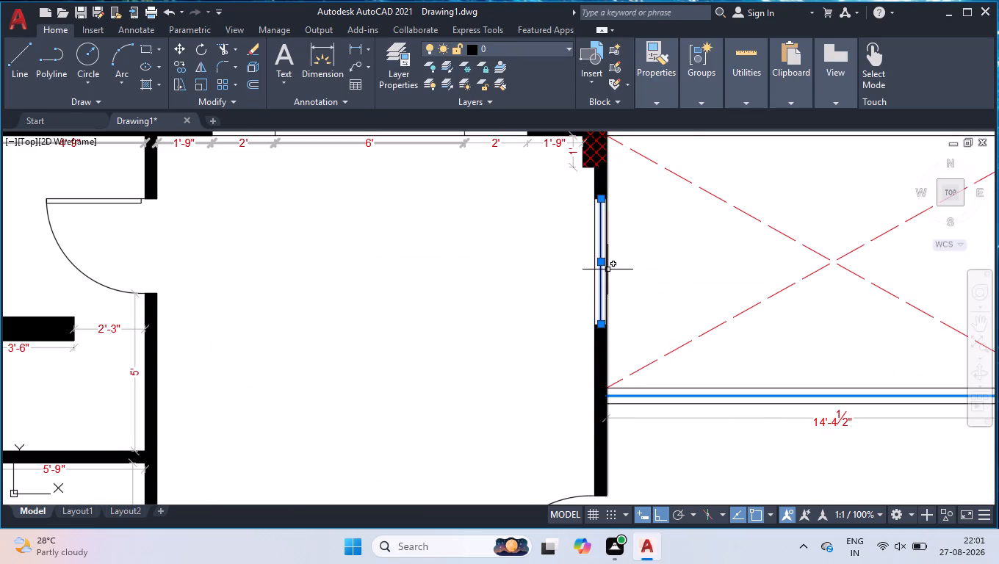
pyautogui.hotkey('ctrl', '1')
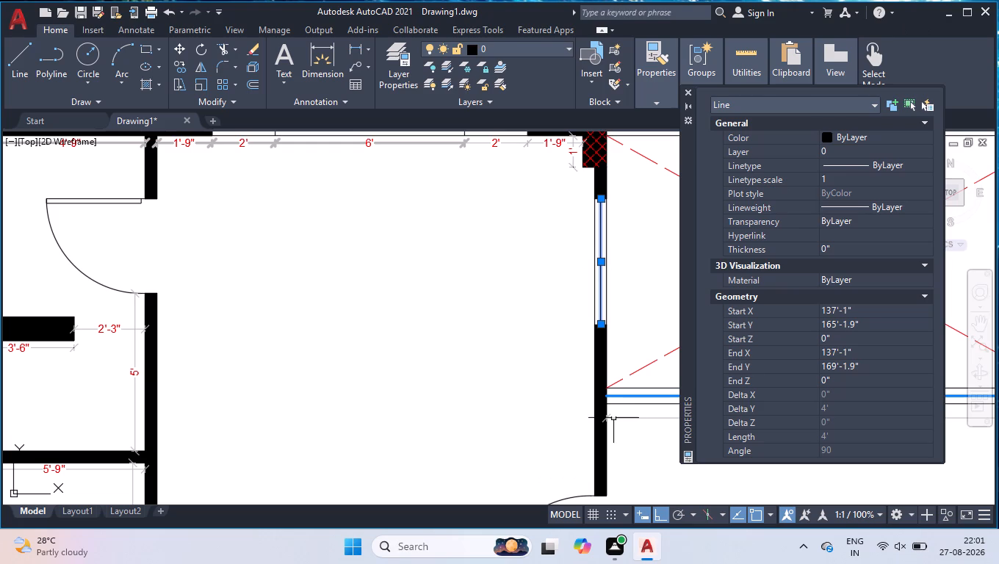
pyautogui.doubleClick(859, 206)
pyautogui.scroll(-3, 858, 269)
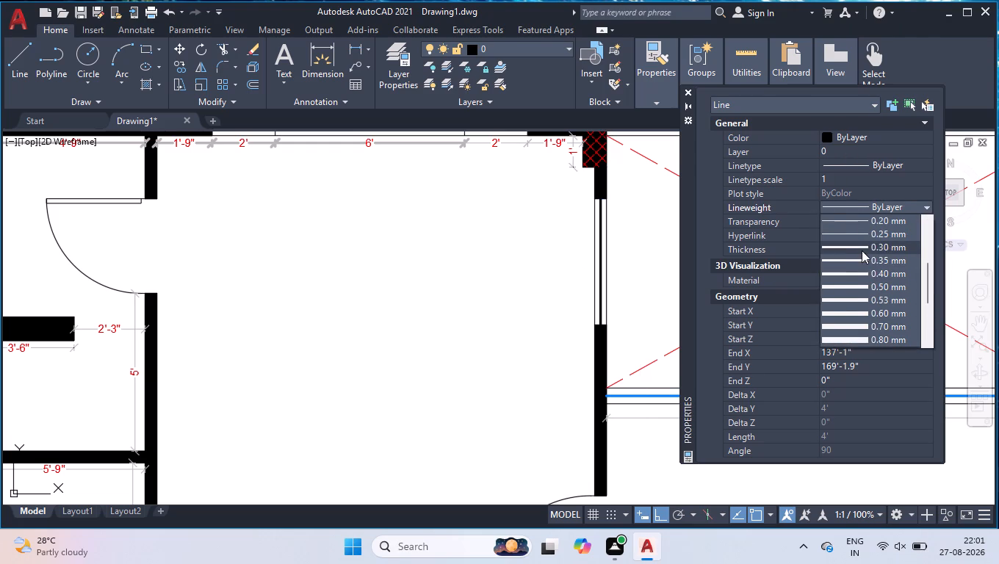
pyautogui.click(862, 250)
pyautogui.scroll(4, 840, 170)
pyautogui.click(846, 137)
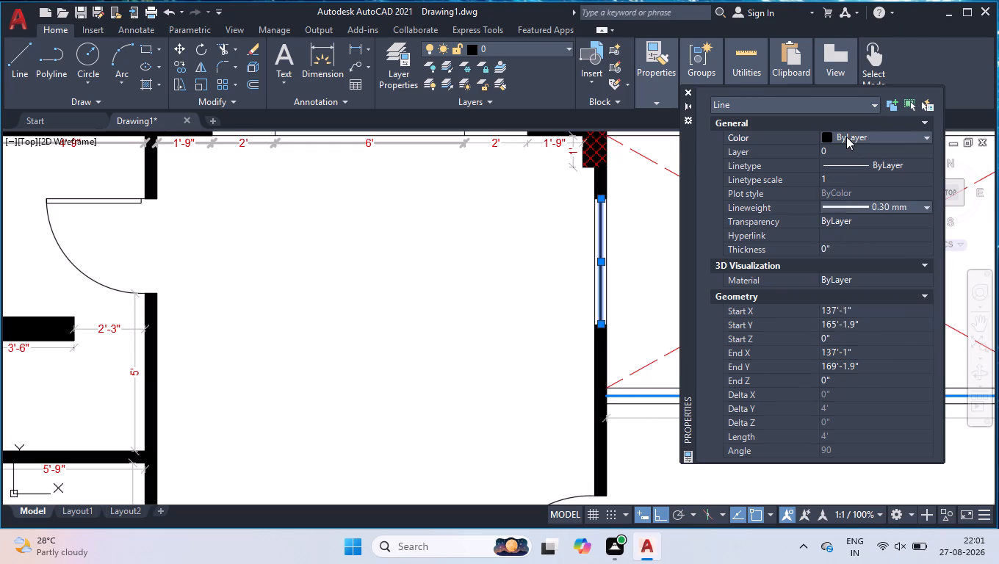
pyautogui.click(848, 137)
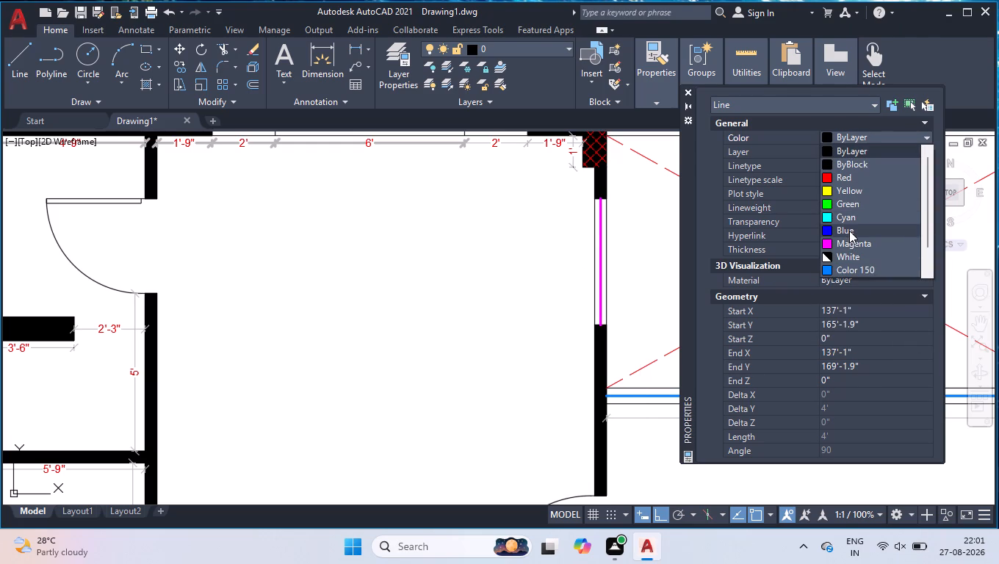
pyautogui.click(845, 272)
pyautogui.click(691, 95)
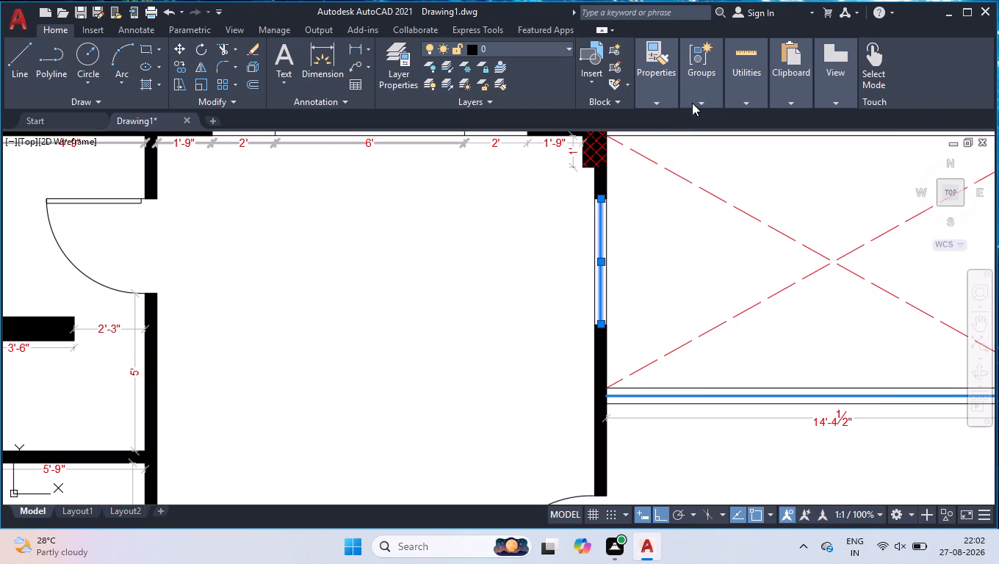
pyautogui.keyDown('shift'); pyautogui.click(641, 231); pyautogui.keyUp('shift')
pyautogui.keyDown('shift'); pyautogui.click(511, 295); pyautogui.keyUp('shift')
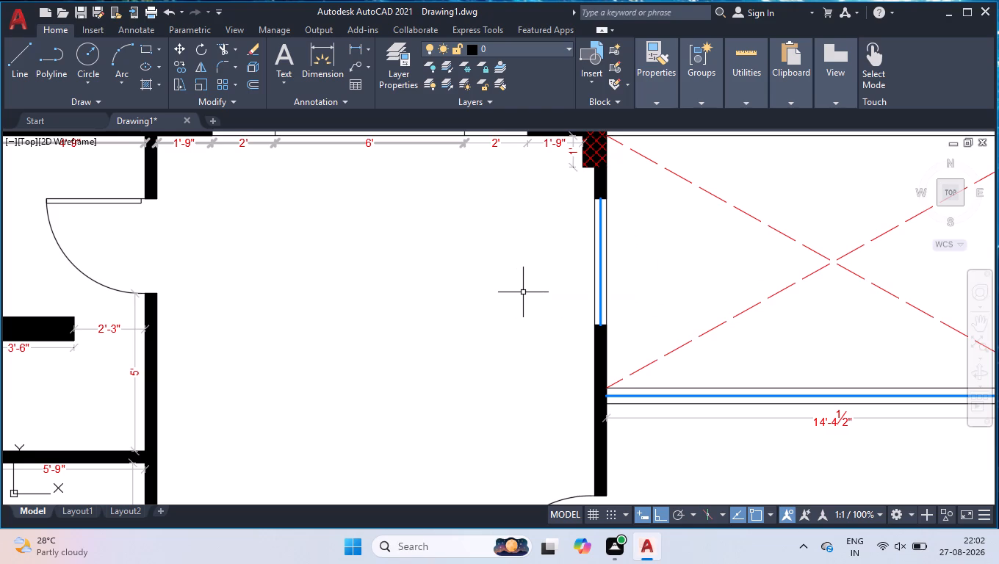
# Continue the column's vertical dimension down the room side of the wall, over the short wall piece and the window opening.
pyautogui.scroll(-1, 524, 292)
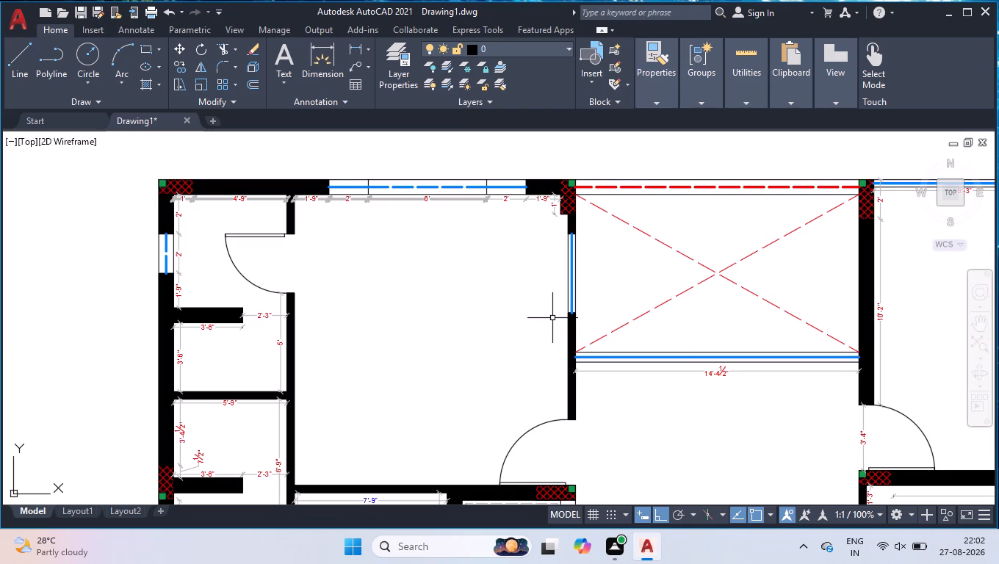
pyautogui.scroll(4, 581, 209)
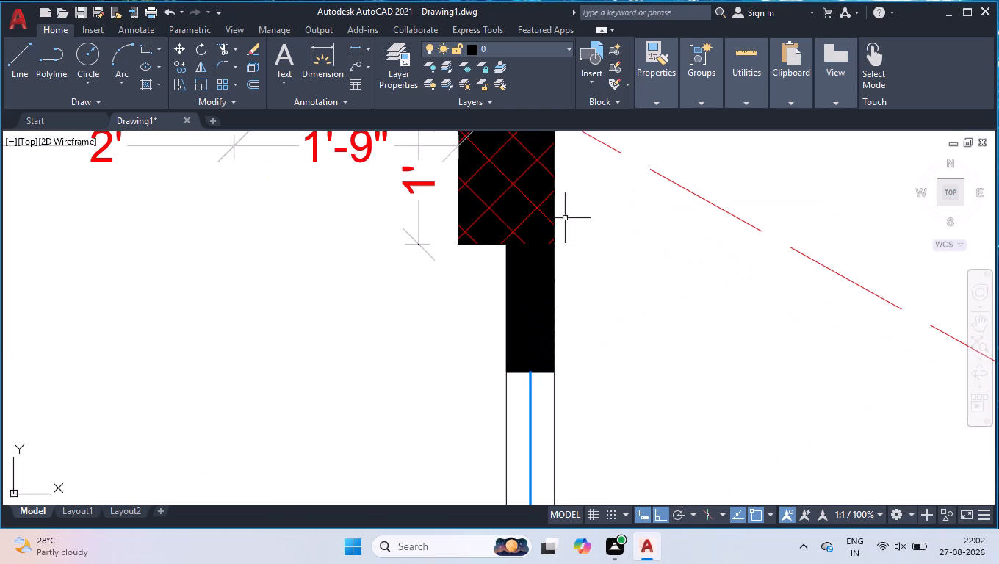
pyautogui.click(119, 30)
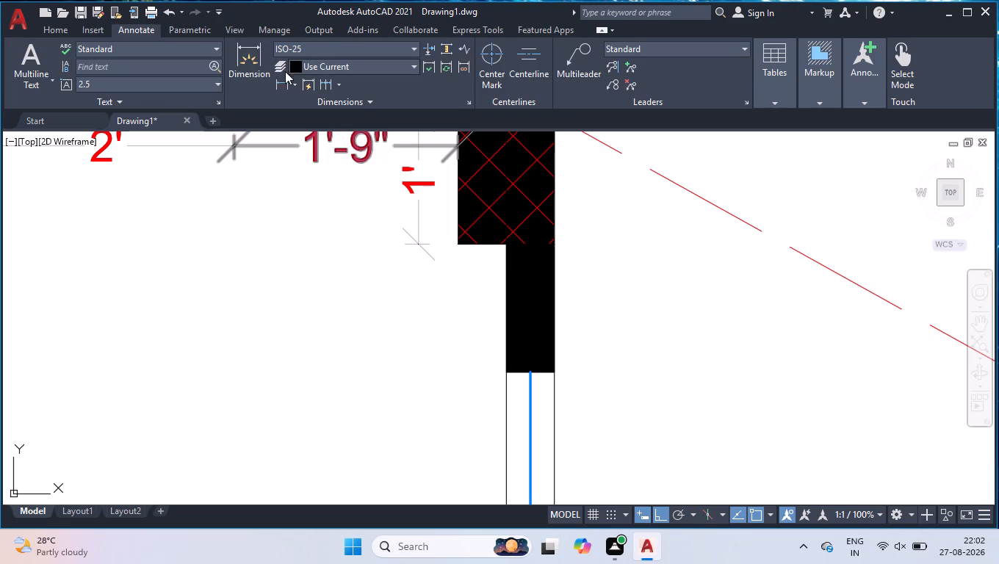
pyautogui.click(327, 84)
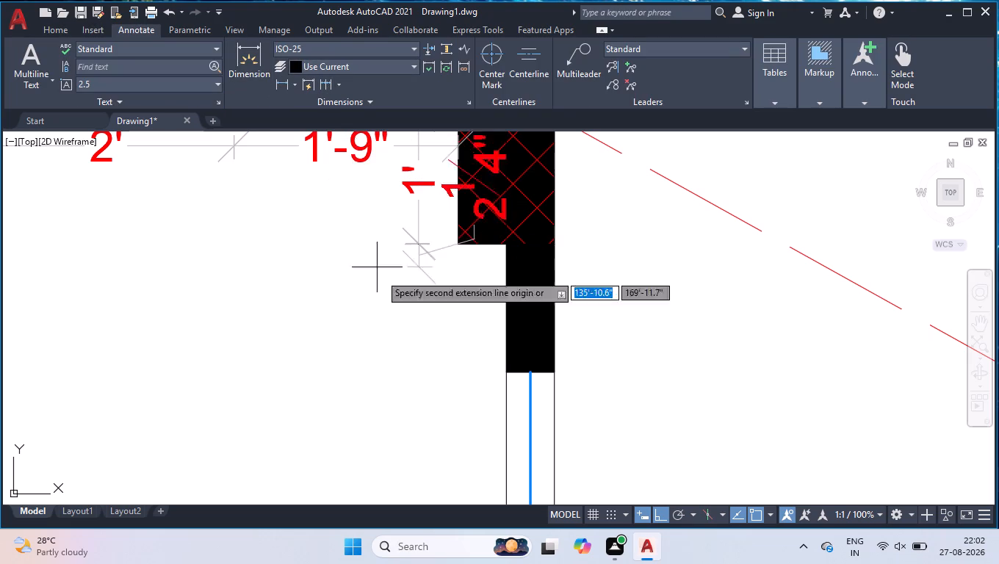
pyautogui.click(505, 373)
pyautogui.scroll(-4, 505, 369)
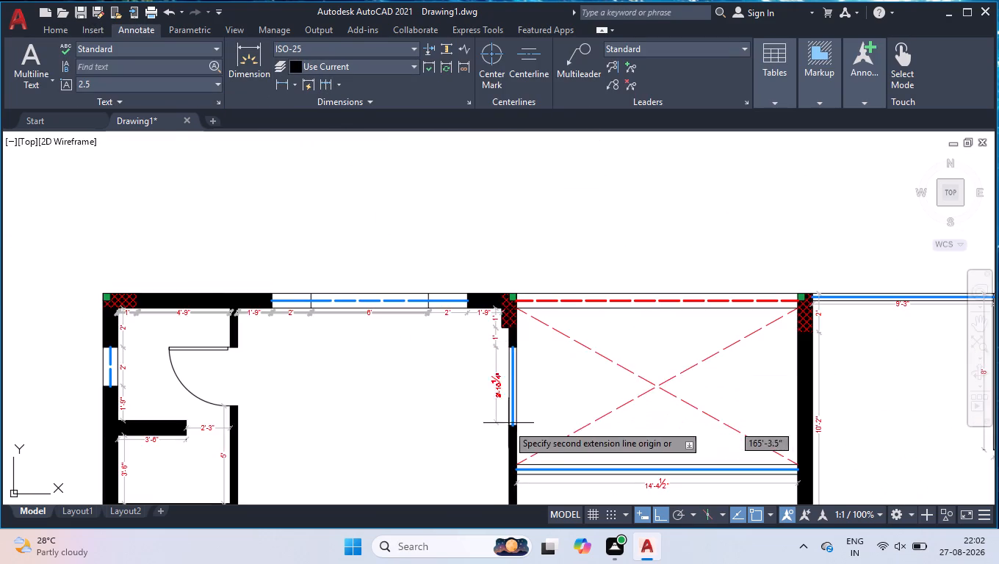
pyautogui.scroll(3, 508, 424)
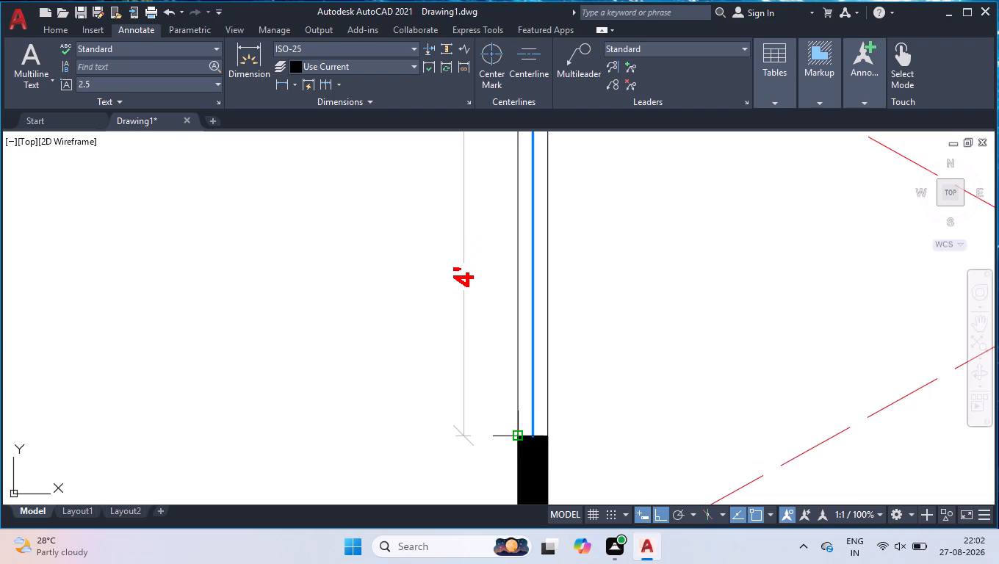
pyautogui.click(521, 437)
# Extend the continued dimension chain down over the lower wall piece and the door opening to the red-hatched column.
pyautogui.scroll(-4, 509, 394)
pyautogui.scroll(2, 505, 468)
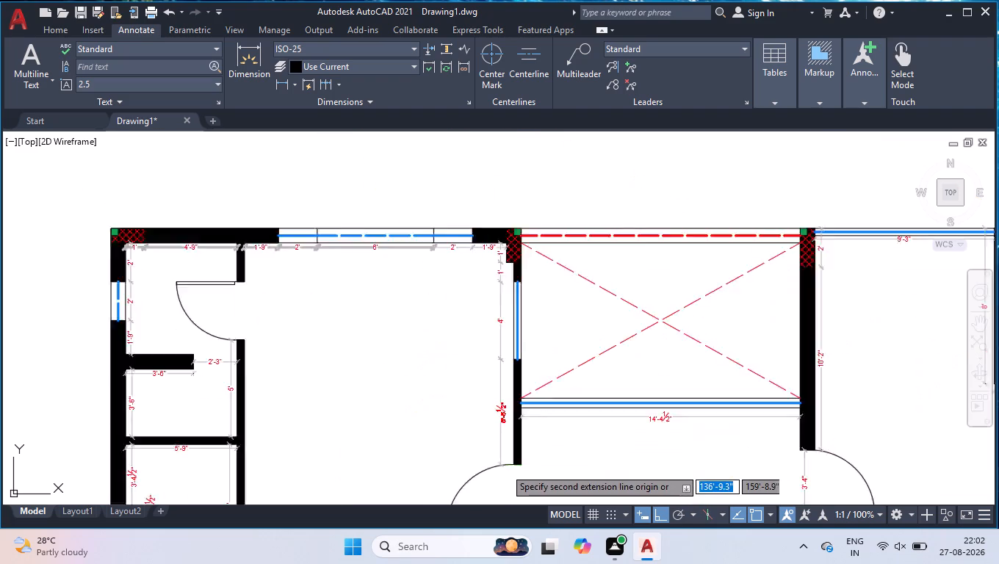
pyautogui.scroll(1, 505, 468)
pyautogui.click(530, 460)
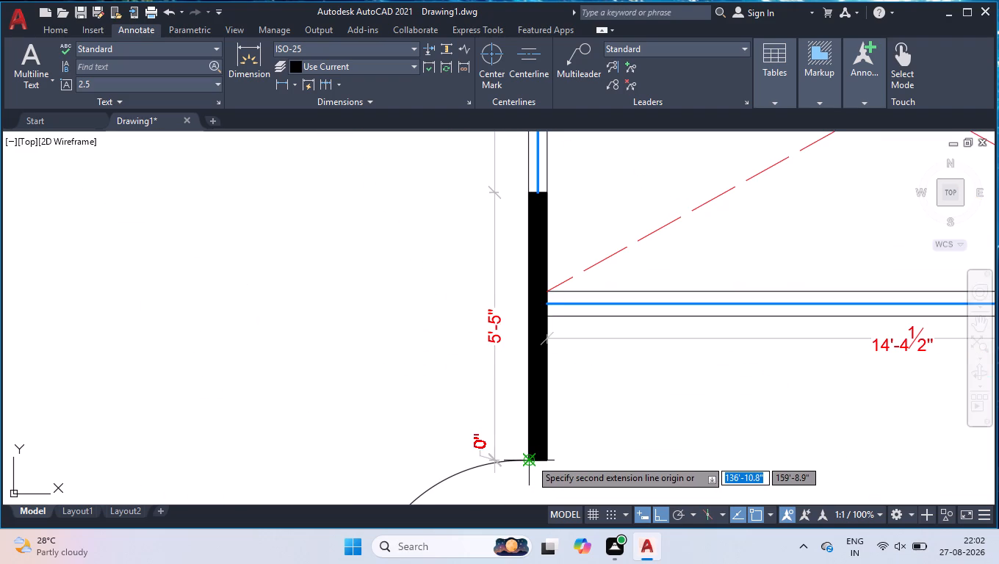
pyautogui.scroll(-1, 624, 350)
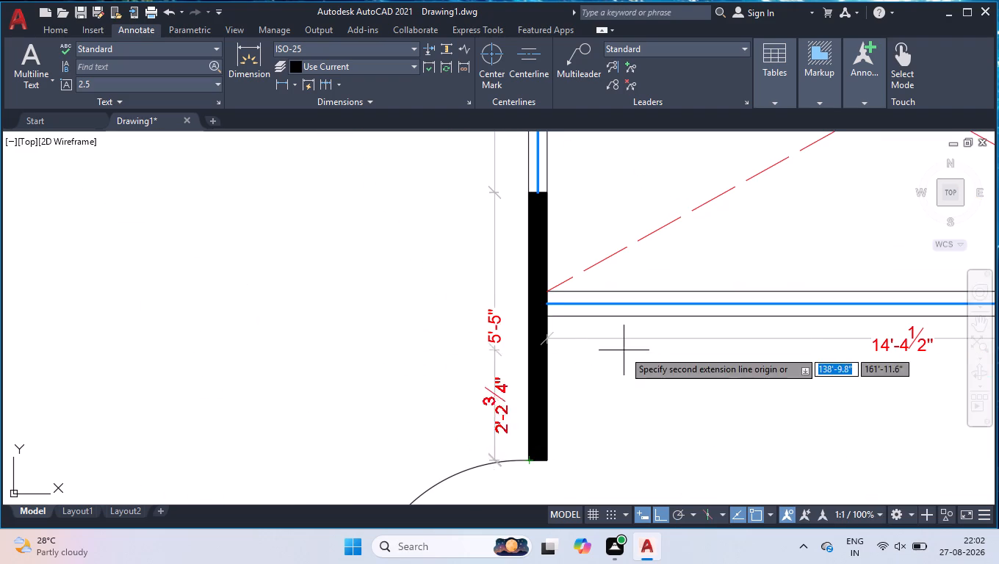
pyautogui.scroll(-1, 624, 350)
pyautogui.scroll(3, 587, 451)
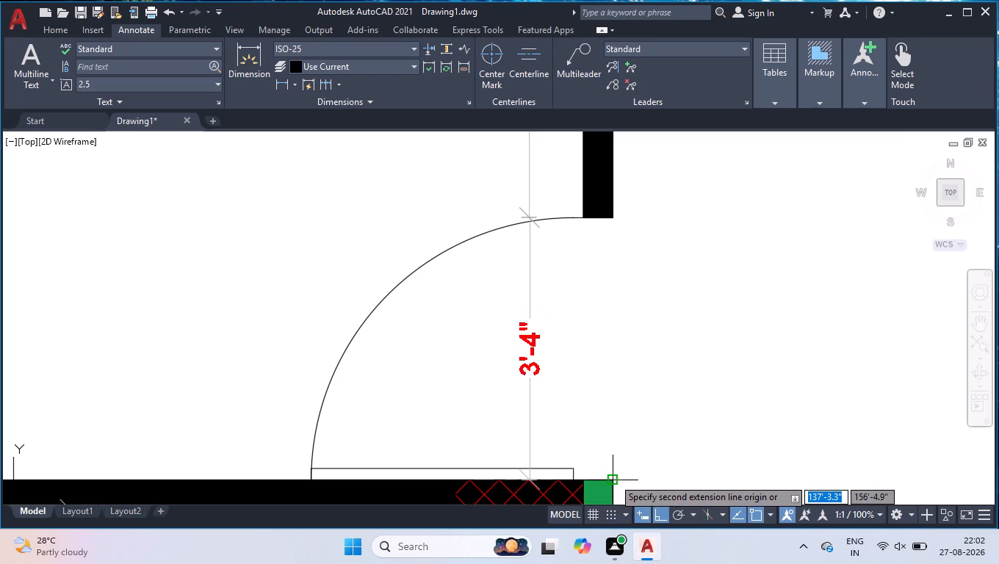
pyautogui.click(614, 478)
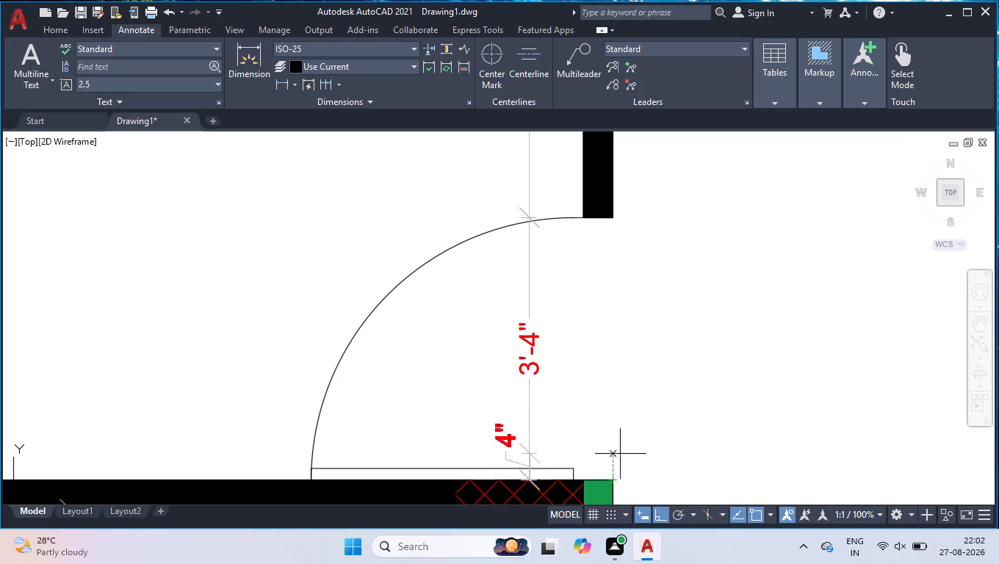
pyautogui.press('Return')
pyautogui.press('Return')
# Fill the short wall piece below the shaft's upper red-hatched column with a solid black hatch.
pyautogui.scroll(-1, 532, 76)
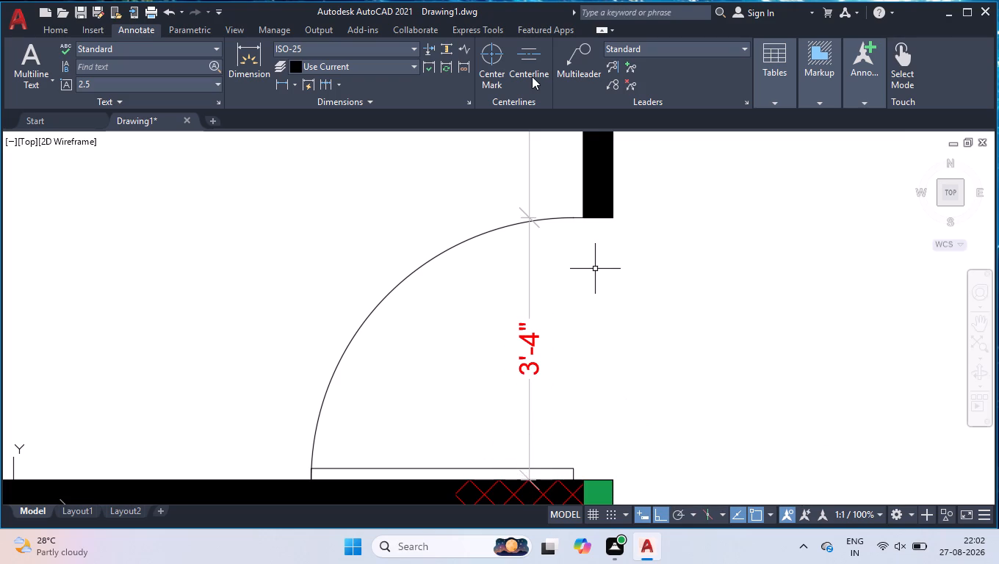
pyautogui.scroll(-2, 532, 101)
pyautogui.scroll(-2, 529, 214)
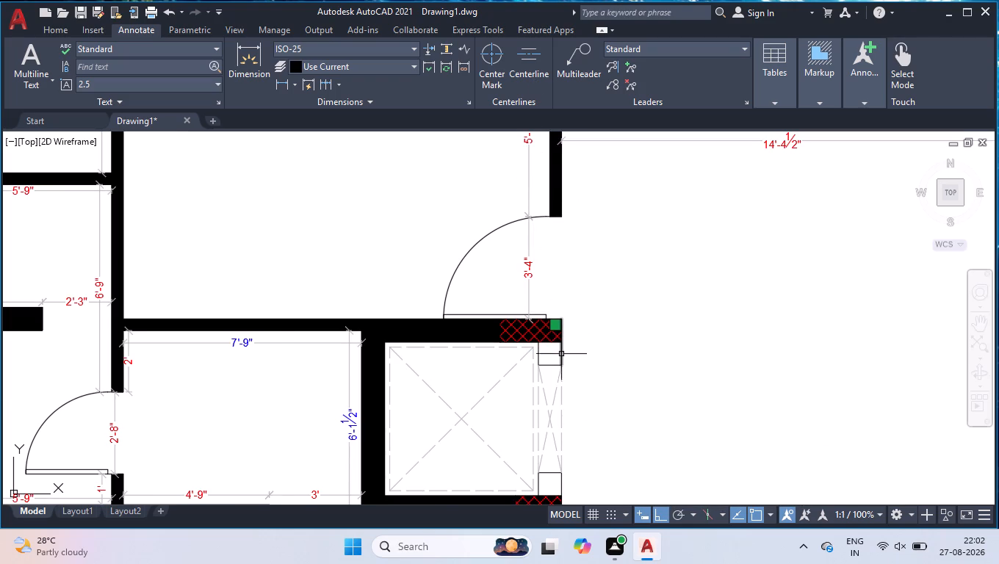
pyautogui.scroll(3, 558, 362)
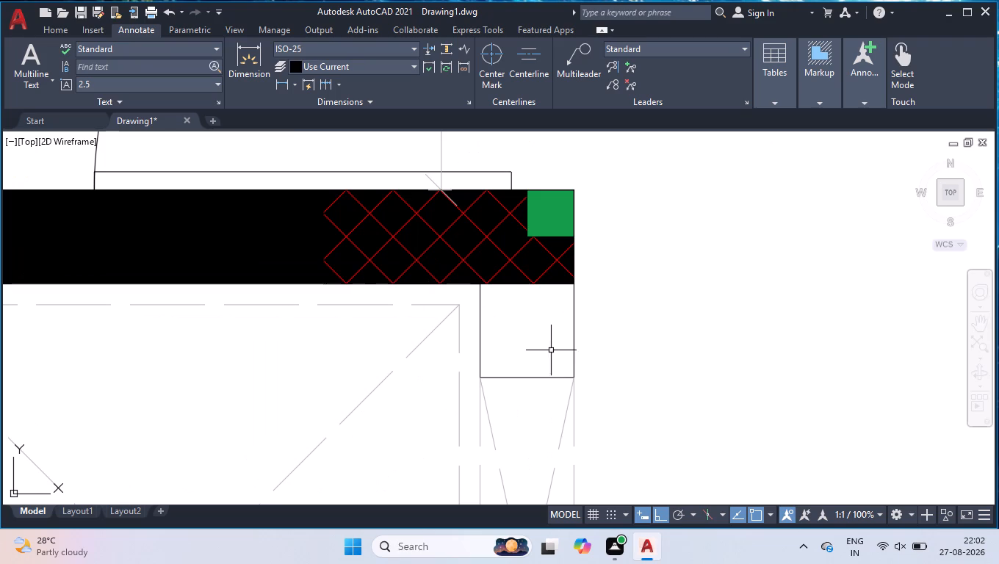
pyautogui.click(62, 32)
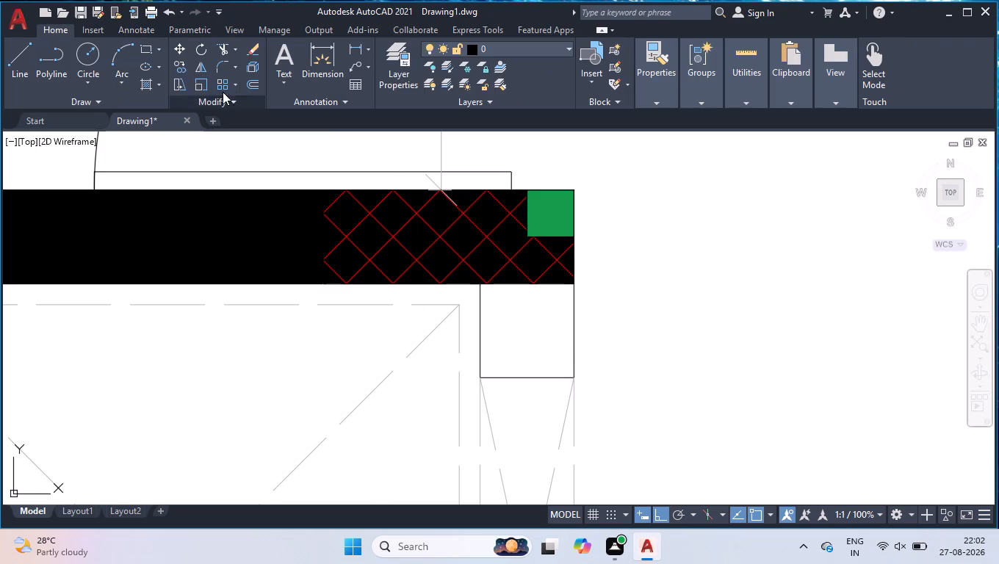
pyautogui.click(146, 84)
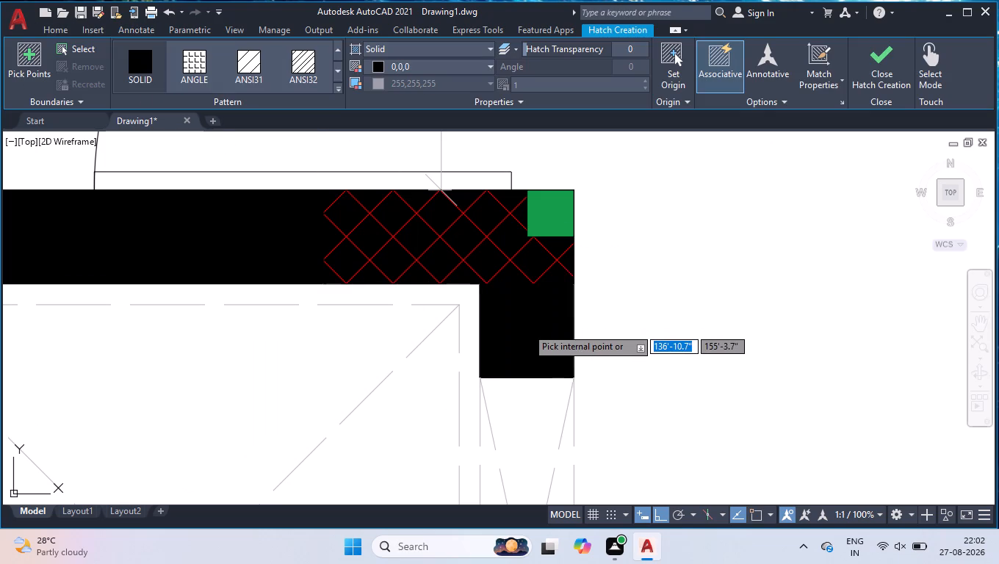
pyautogui.click(527, 328)
pyautogui.press('Return')
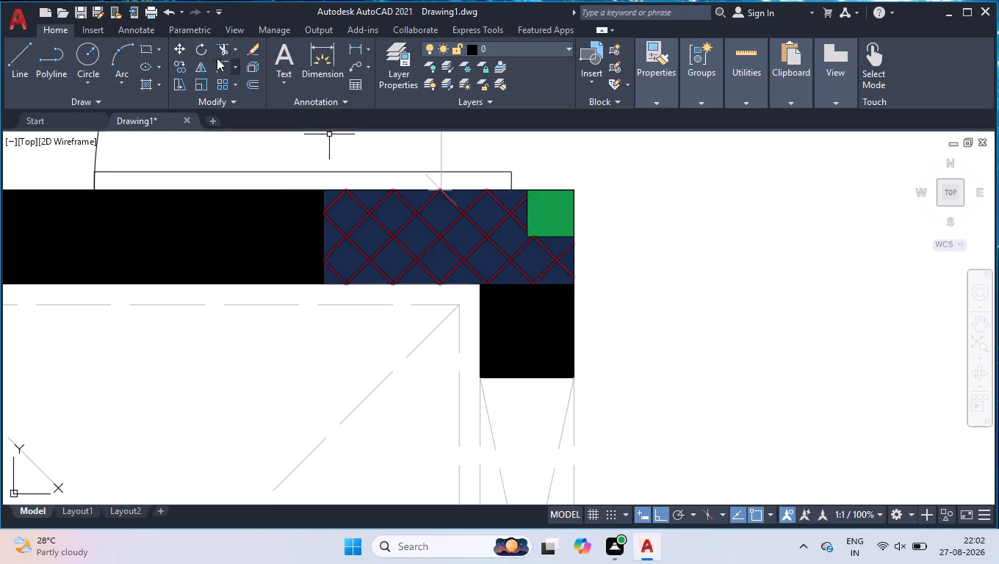
# Dimension the outer side of the shaft's upper red-hatched column vertically and continue the dimension down over the black wall piece below it.
pyautogui.click(120, 29)
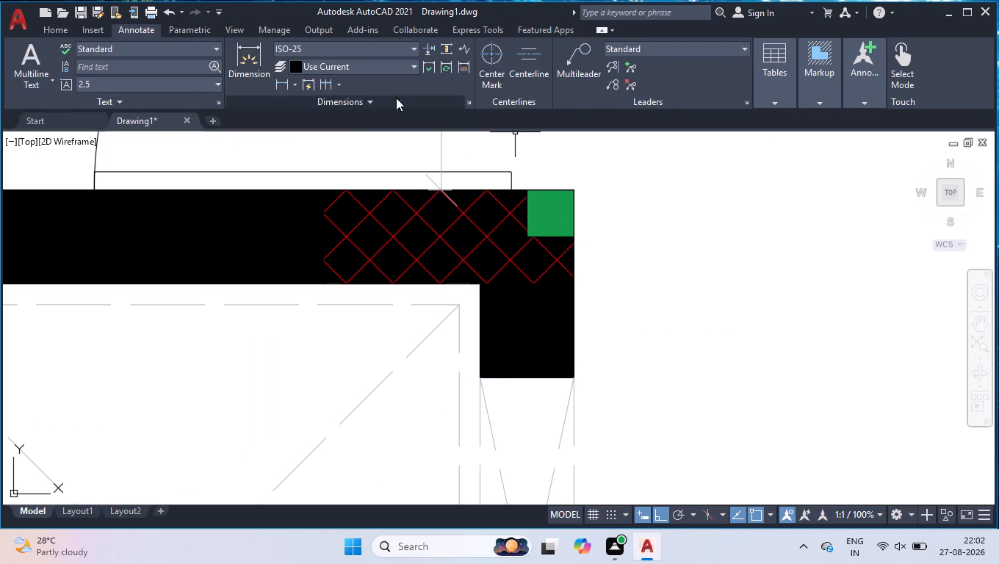
pyautogui.click(285, 86)
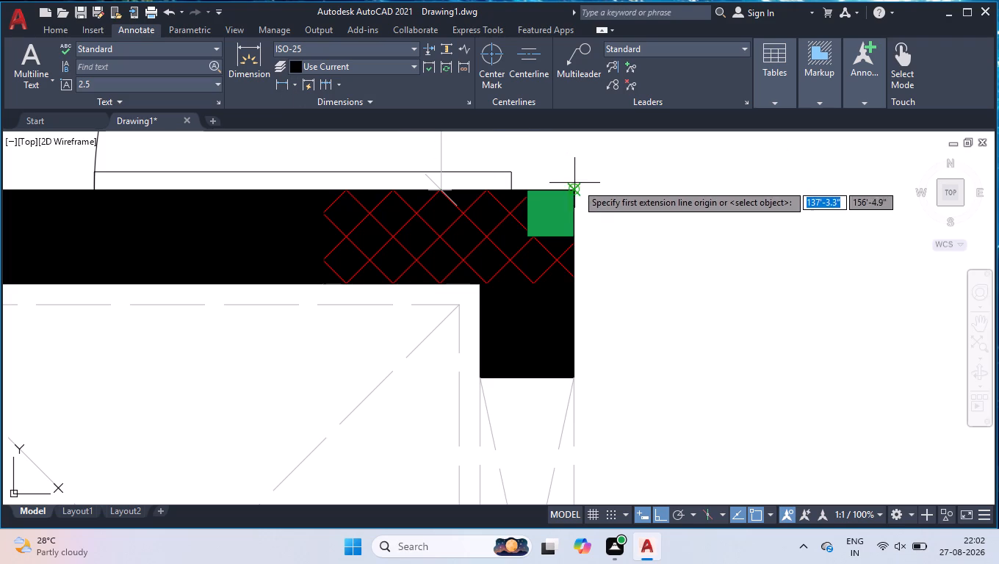
pyautogui.click(573, 190)
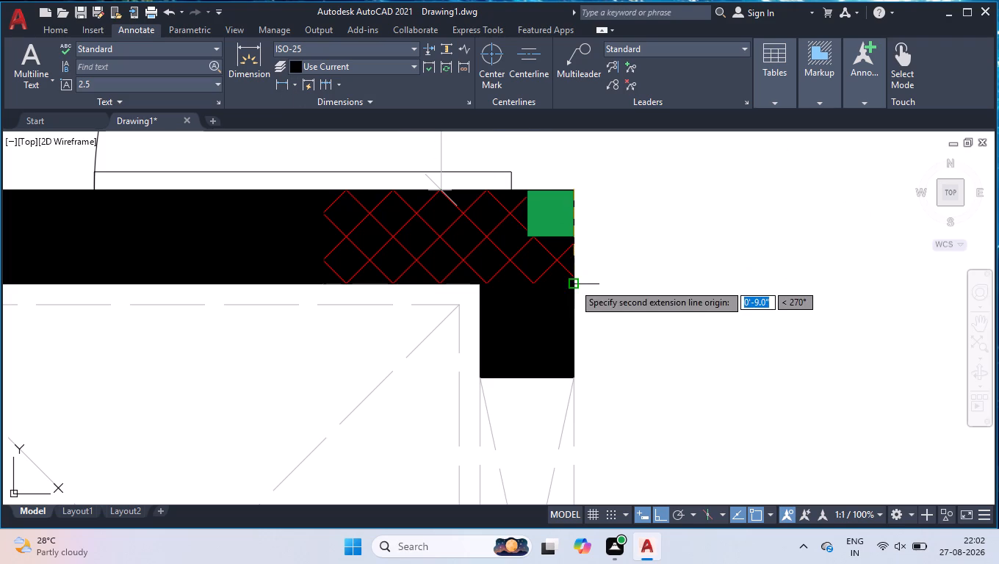
pyautogui.click(574, 284)
pyautogui.click(607, 277)
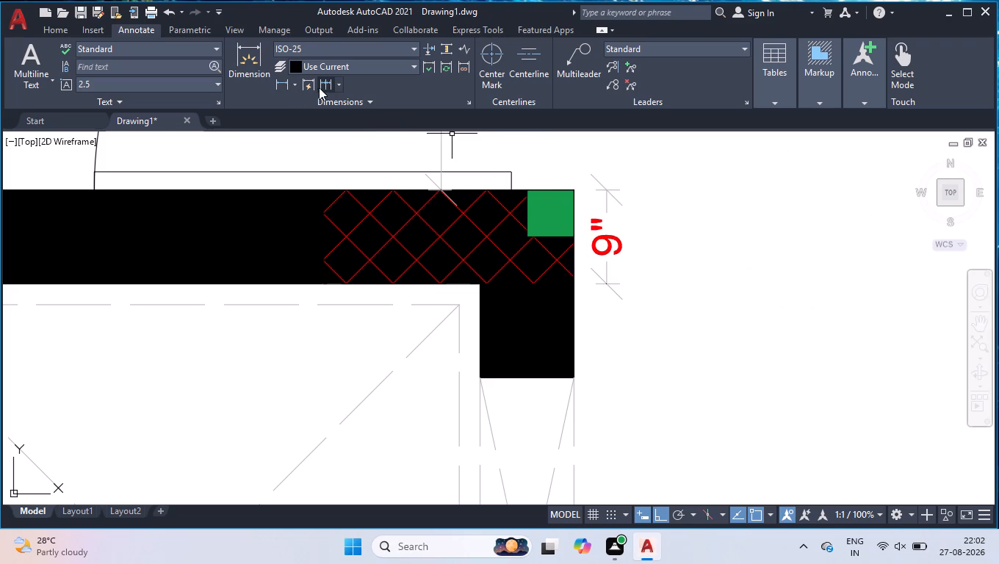
pyautogui.click(319, 87)
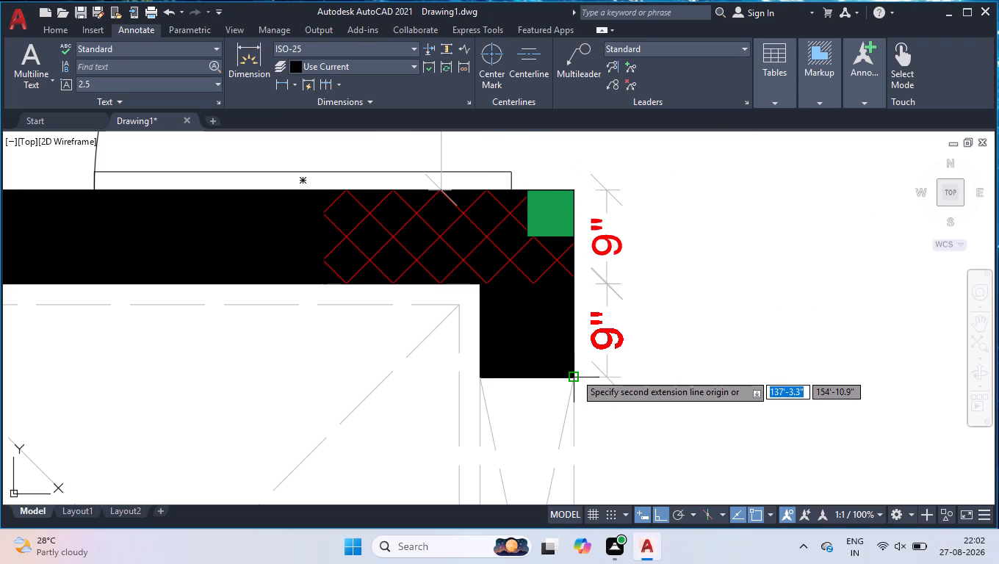
pyautogui.click(575, 373)
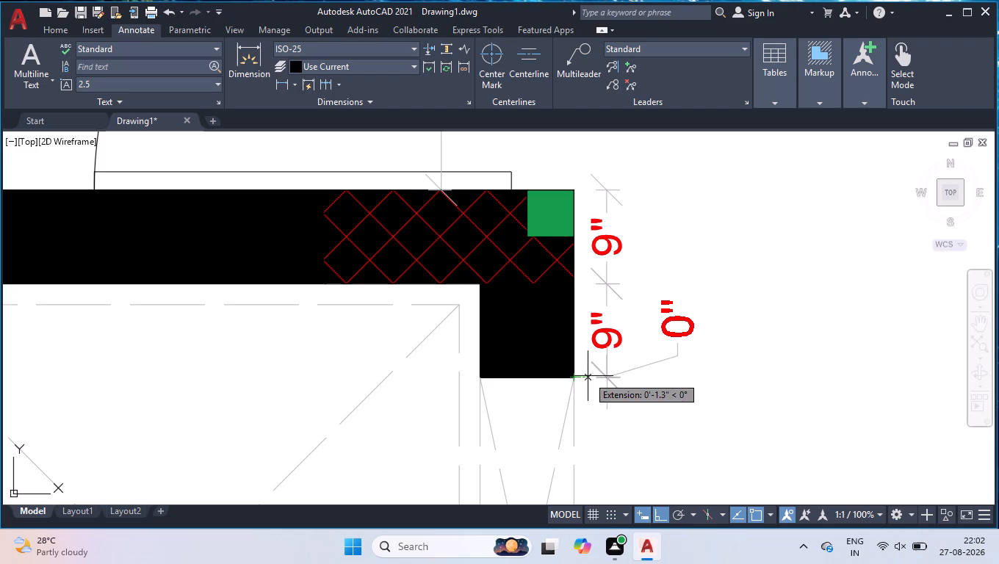
pyautogui.press('Return')
pyautogui.press('Return')
# Fill the short wall piece above the shaft's lower red-hatched column with a solid black hatch.
pyautogui.scroll(-5, 635, 300)
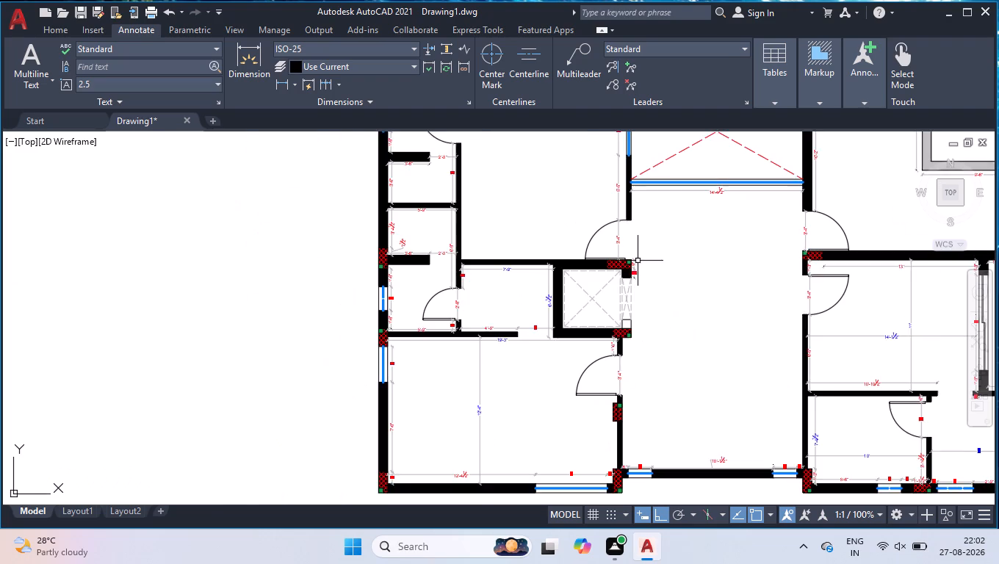
pyautogui.scroll(2, 659, 303)
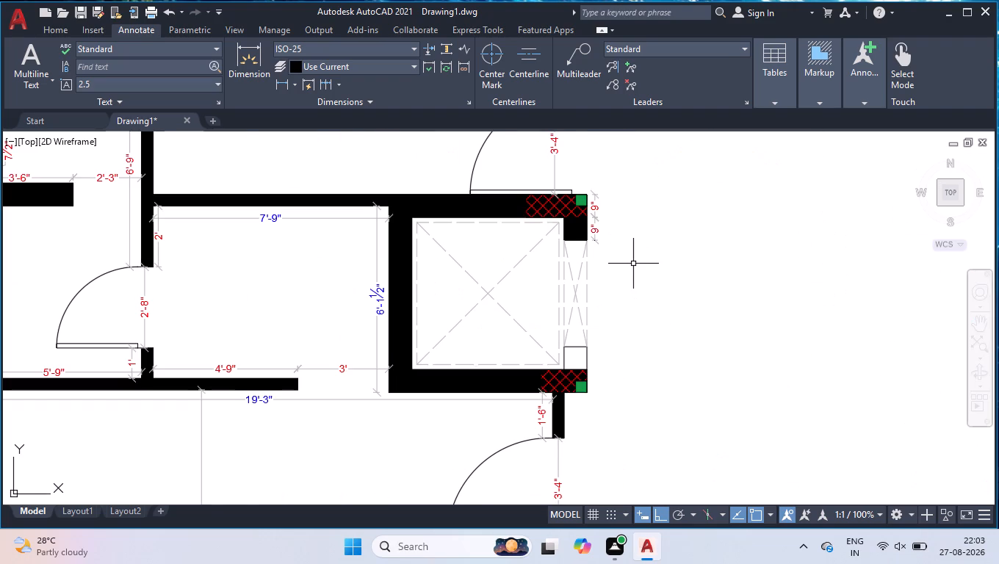
pyautogui.scroll(4, 602, 387)
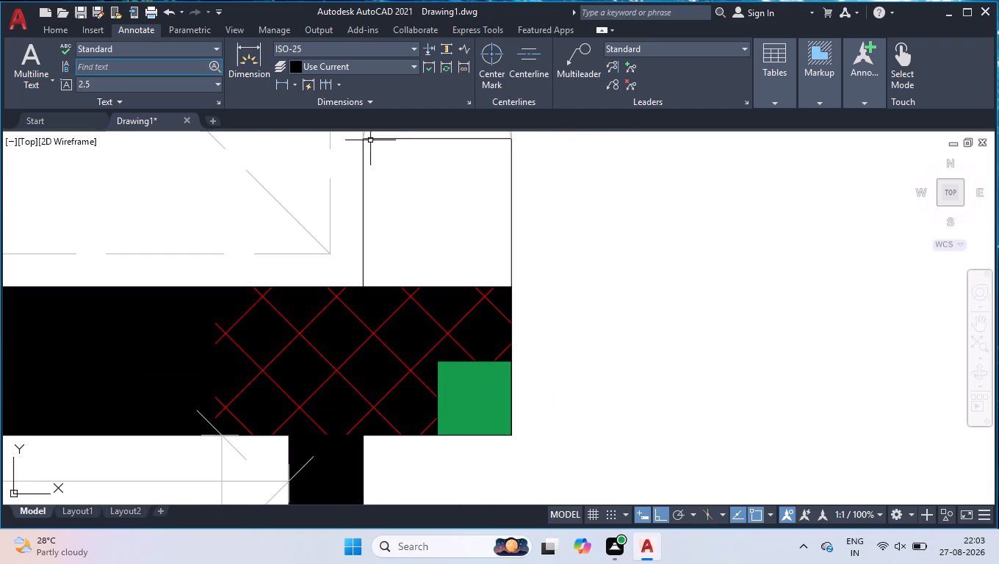
pyautogui.click(68, 28)
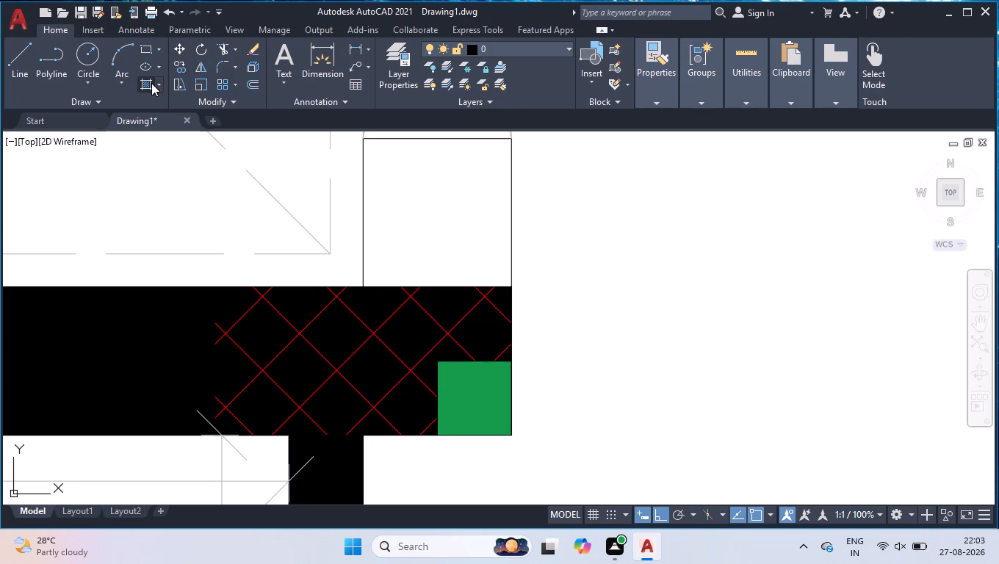
pyautogui.click(151, 83)
pyautogui.click(407, 185)
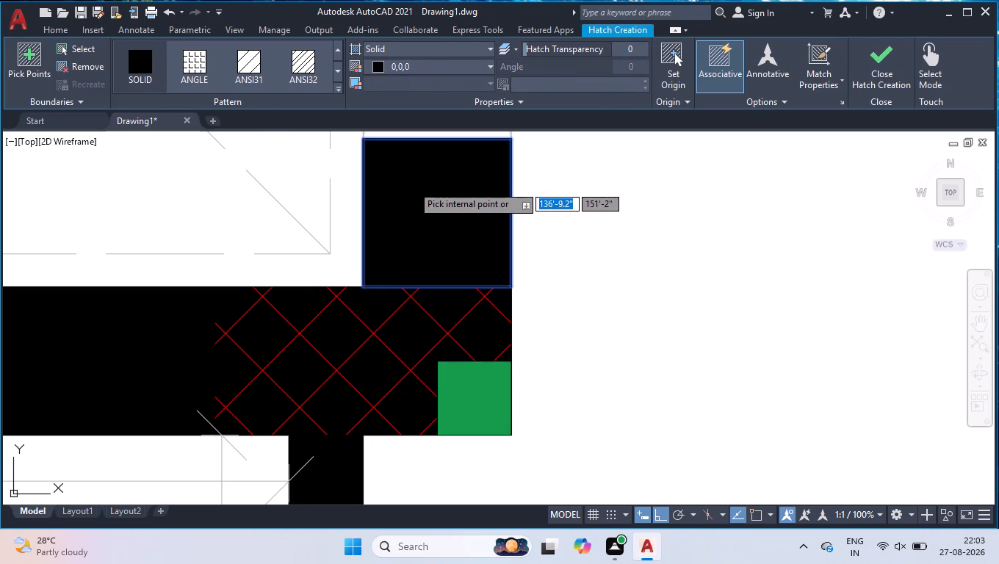
pyautogui.press('Return')
# Dimension the outer side of the lower filled wall piece vertically and continue the dimension down over the red-hatched column.
pyautogui.click(123, 30)
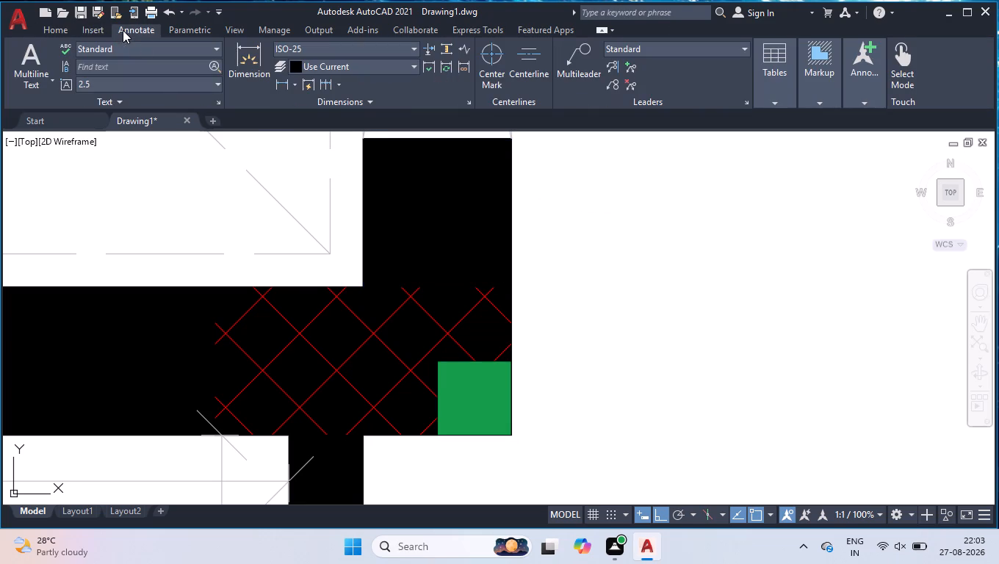
pyautogui.click(281, 85)
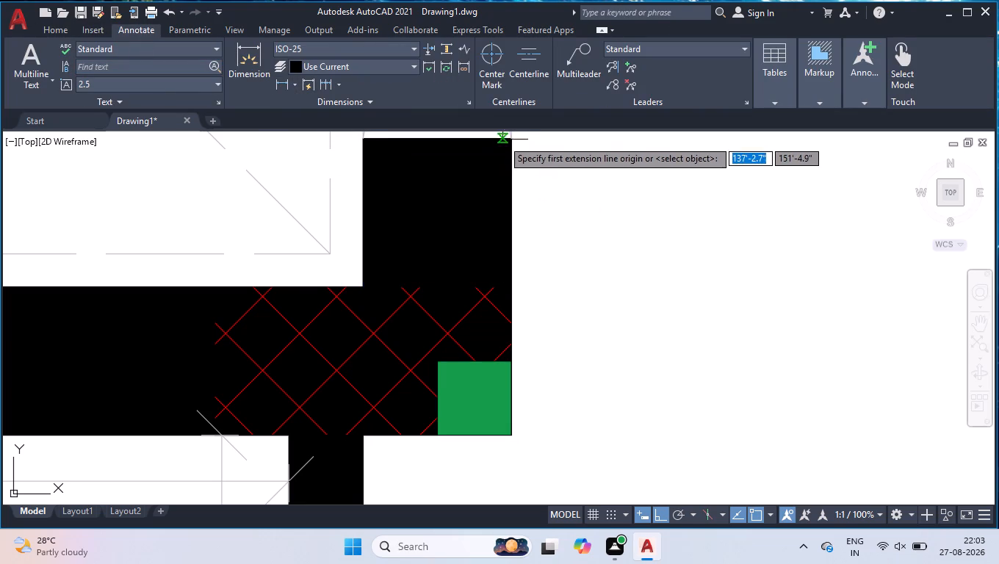
pyautogui.click(512, 140)
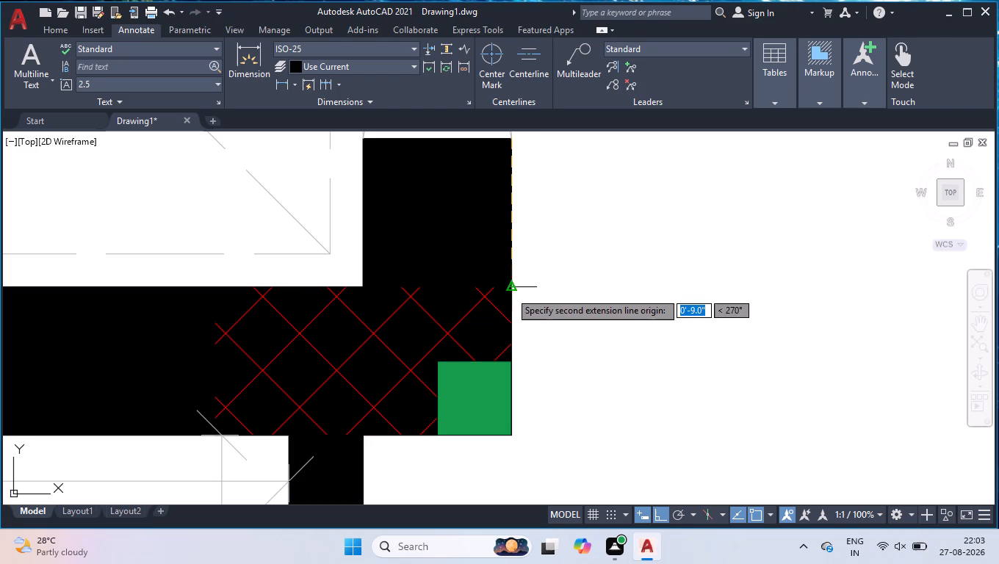
pyautogui.click(510, 291)
pyautogui.click(542, 283)
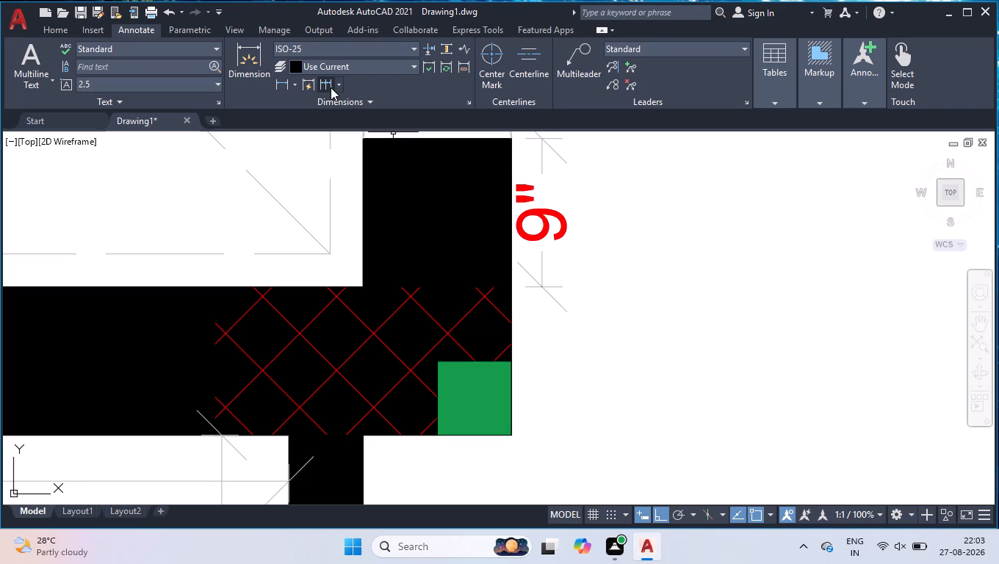
pyautogui.click(331, 86)
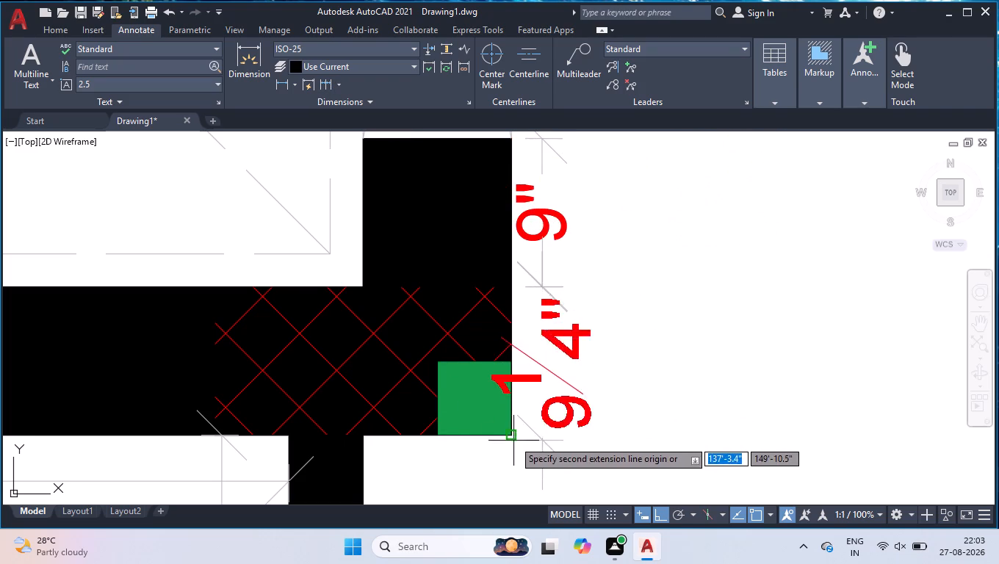
pyautogui.click(512, 435)
pyautogui.press('space')
pyautogui.press('space')
# Dimension the upper column's inner edge horizontally inside the crossed shaft and continue the dimension to the shaft's far inner corner.
pyautogui.scroll(-2, 527, 404)
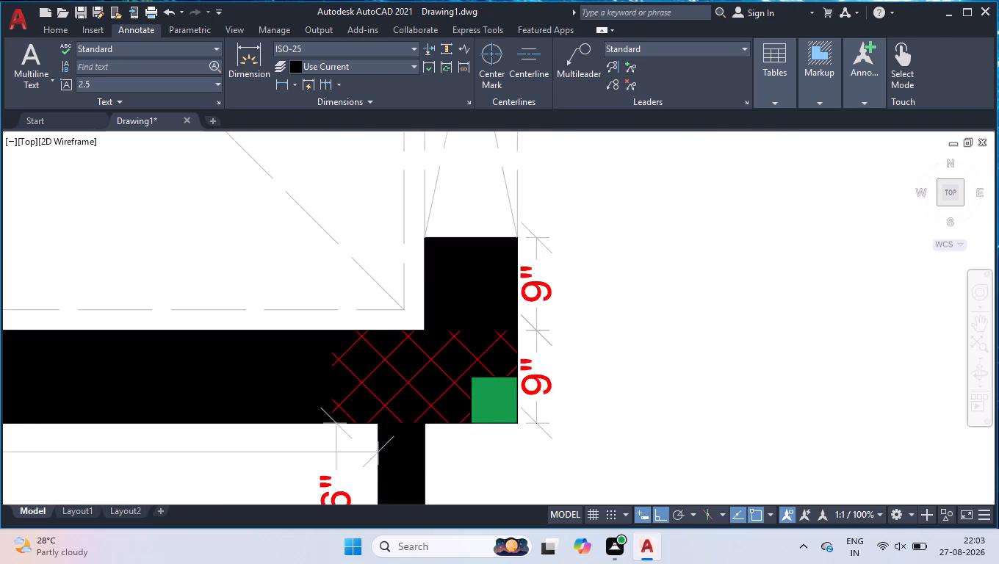
pyautogui.scroll(-2, 527, 404)
pyautogui.scroll(1, 527, 319)
pyautogui.scroll(2, 461, 194)
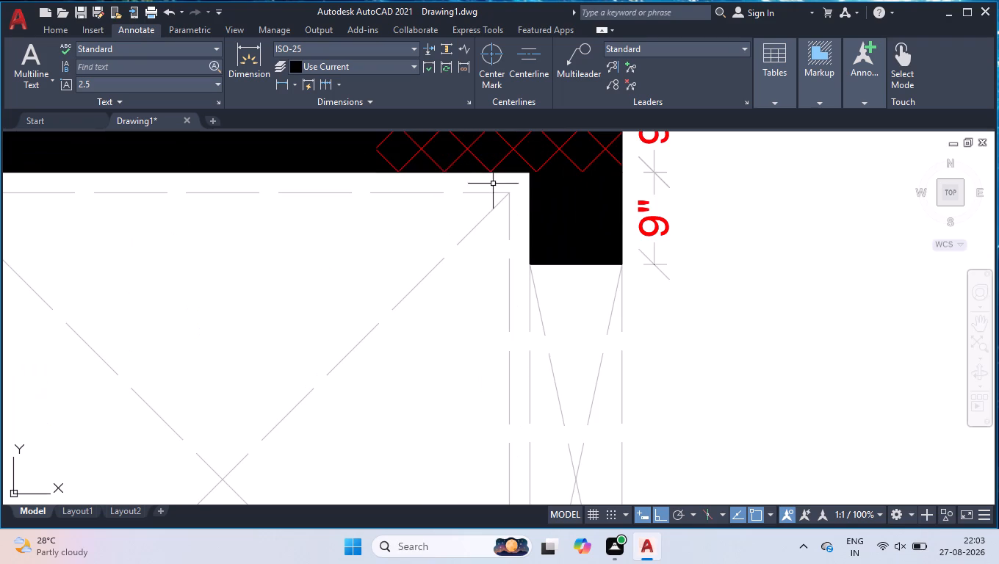
pyautogui.press('space')
pyautogui.press('space')
pyautogui.press('space')
pyautogui.click(280, 87)
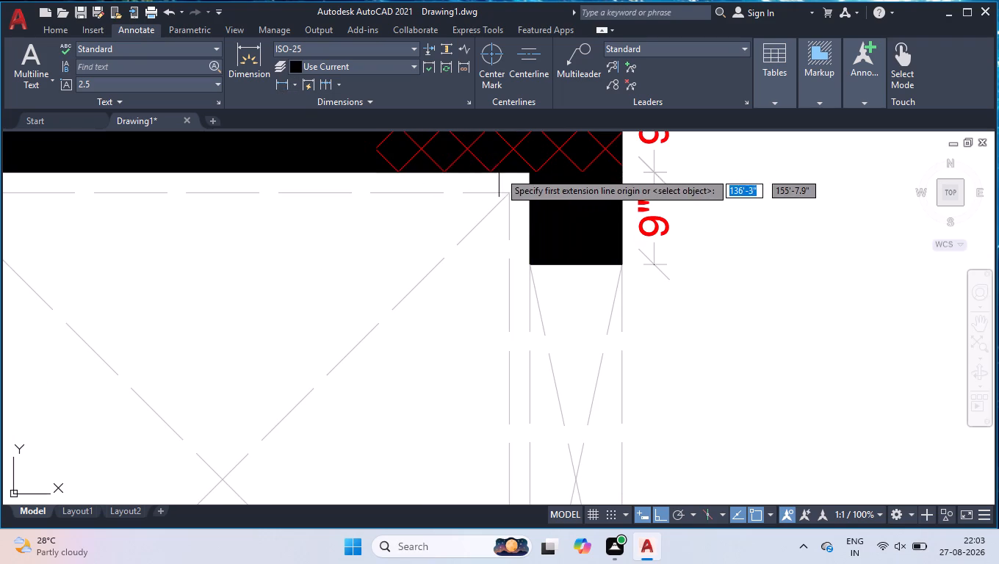
pyautogui.click(527, 172)
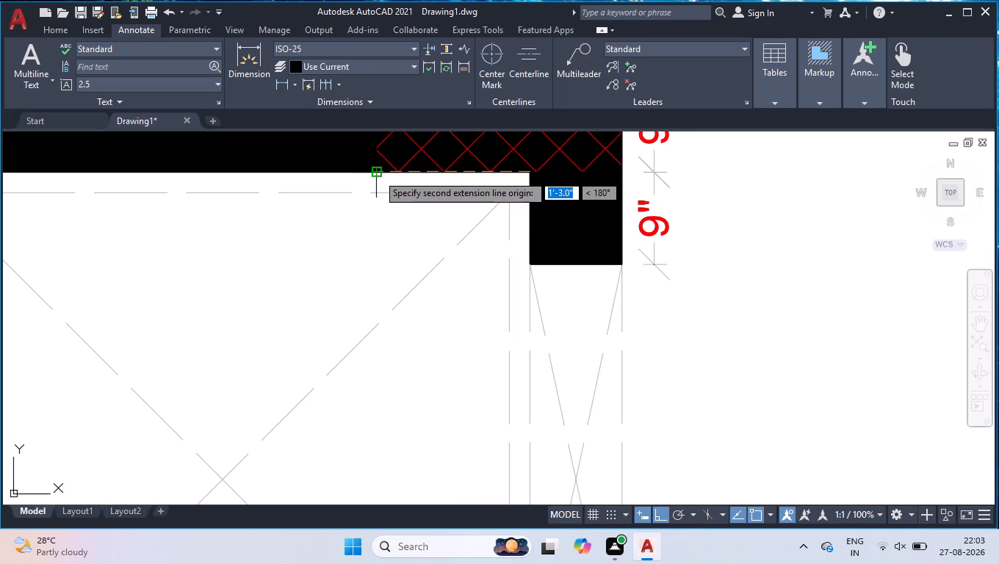
pyautogui.click(378, 174)
pyautogui.click(369, 199)
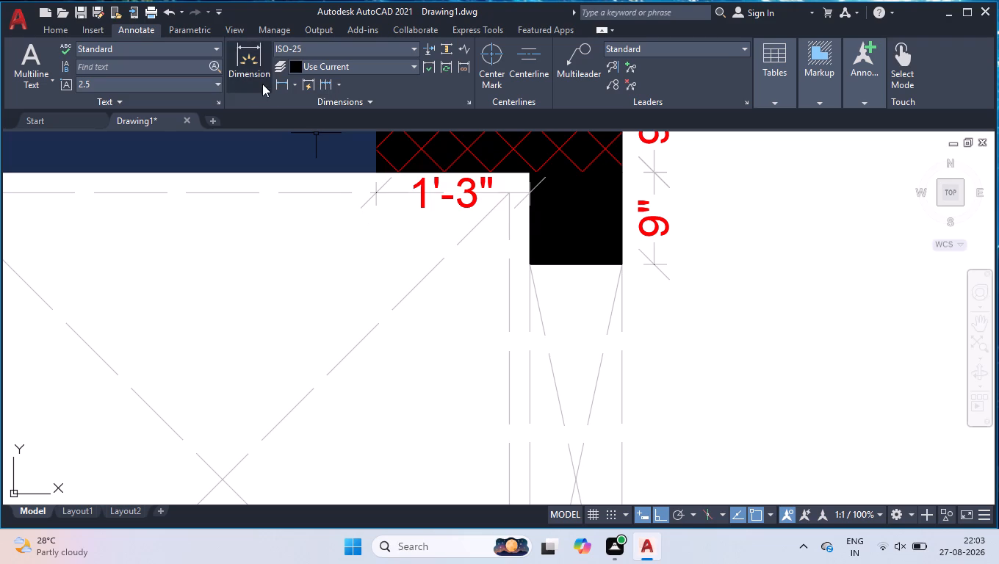
pyautogui.click(325, 88)
pyautogui.scroll(-2, 354, 257)
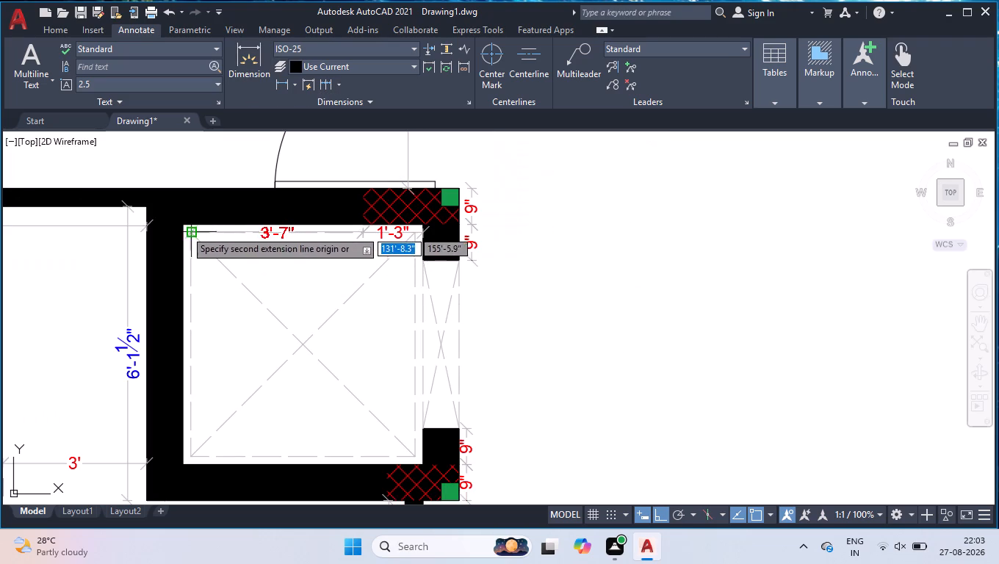
pyautogui.click(180, 223)
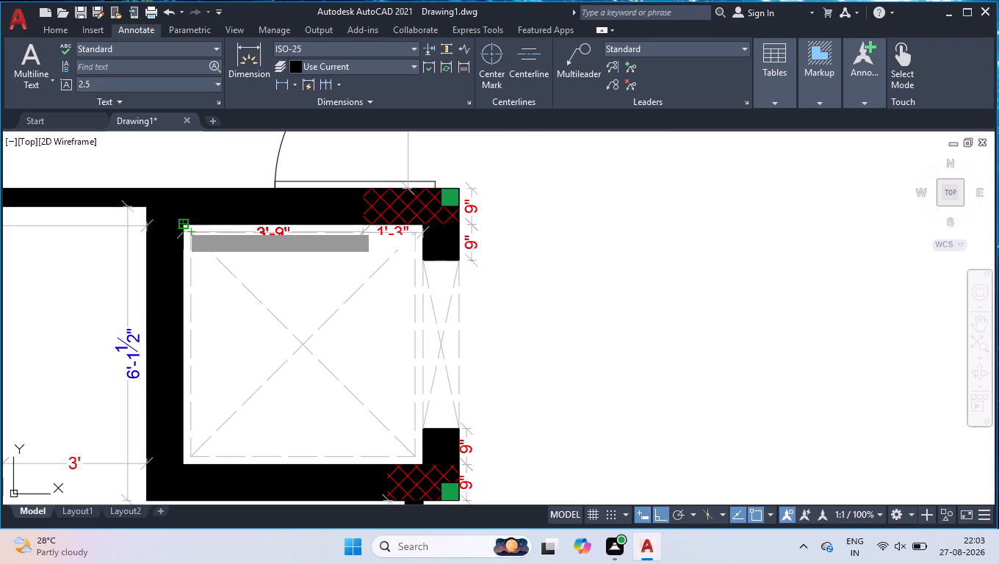
pyautogui.press('space')
pyautogui.press('space')
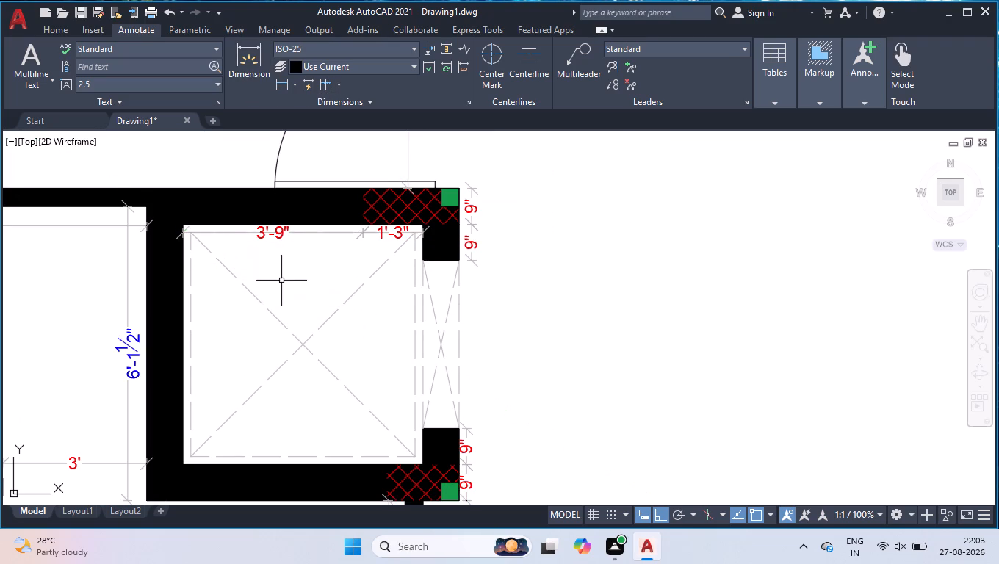
# Add a vertical linear dimension along the shaft's inner wall opposite the opening, from its upper to its lower corner.
pyautogui.click(273, 84)
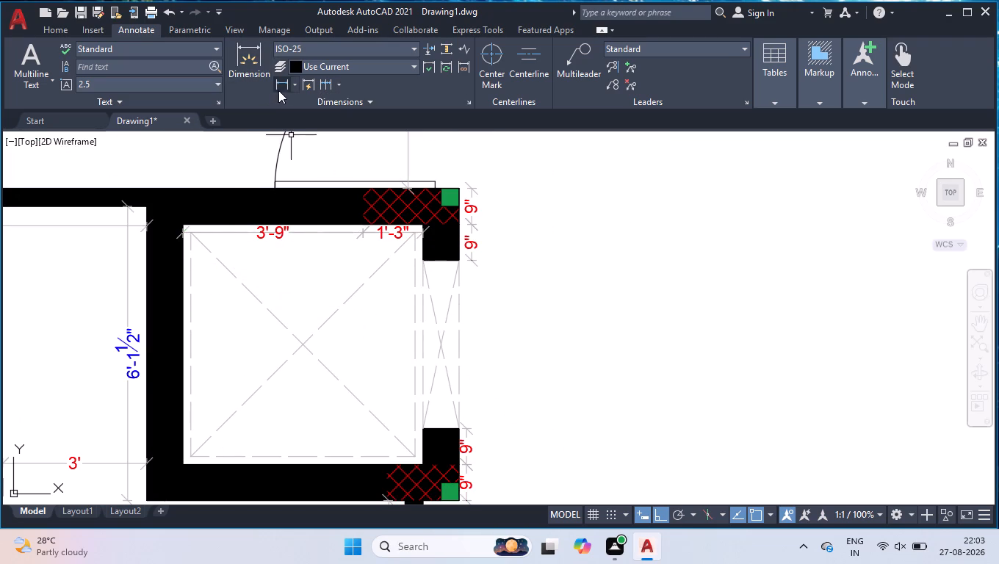
pyautogui.click(281, 86)
pyautogui.click(184, 221)
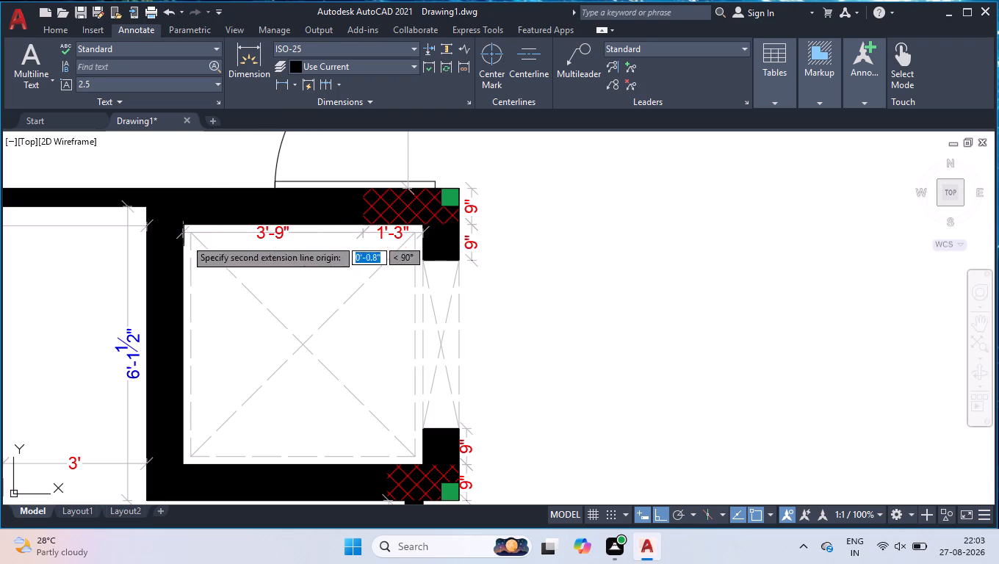
pyautogui.click(184, 465)
pyautogui.click(210, 426)
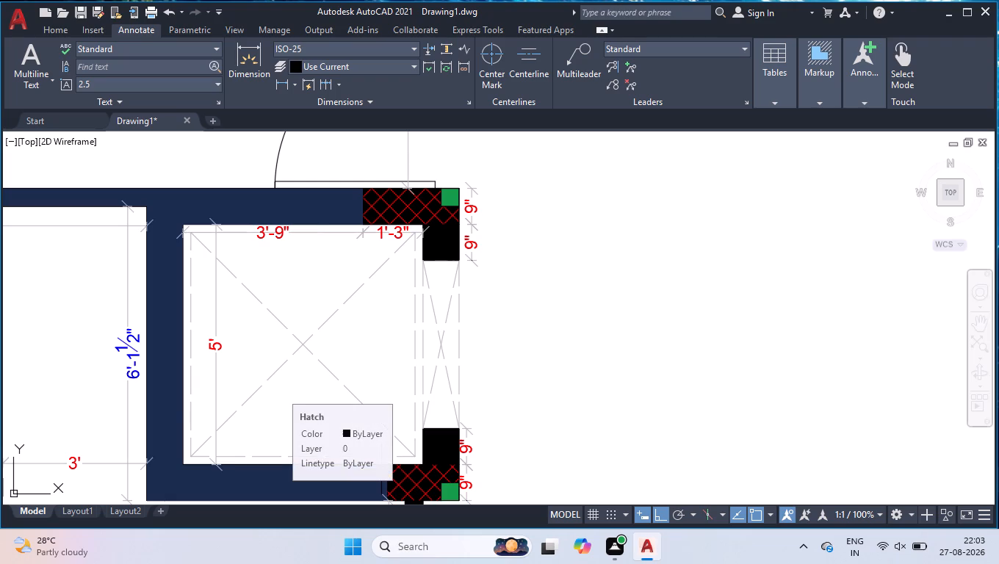
# Dimension 9" horizontally along the lower column's edge inside the crossed shaft and continue the dimension to the shaft's opposite inner corner.
pyautogui.write('DL')
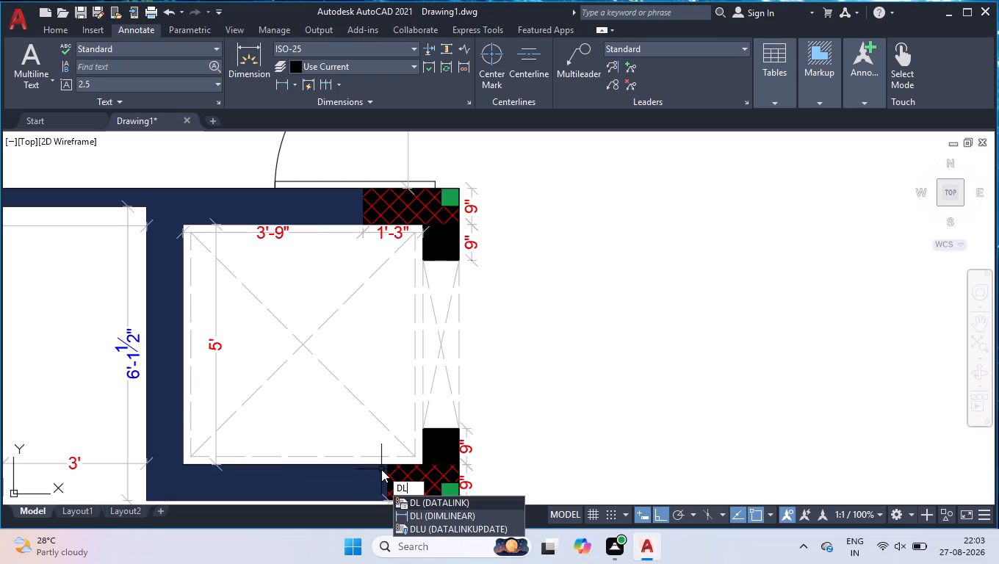
pyautogui.press('i')
pyautogui.press('Return')
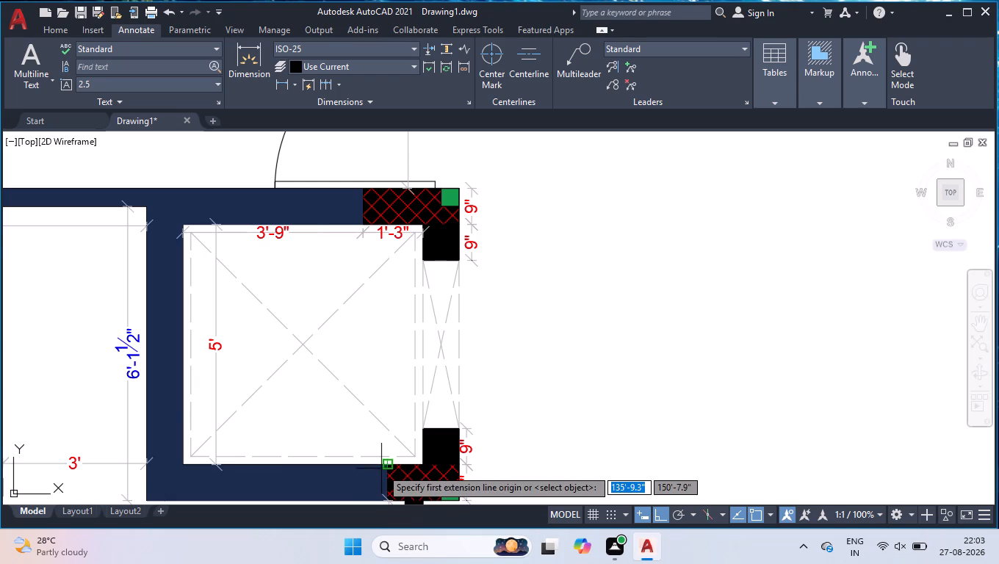
pyautogui.scroll(3, 397, 482)
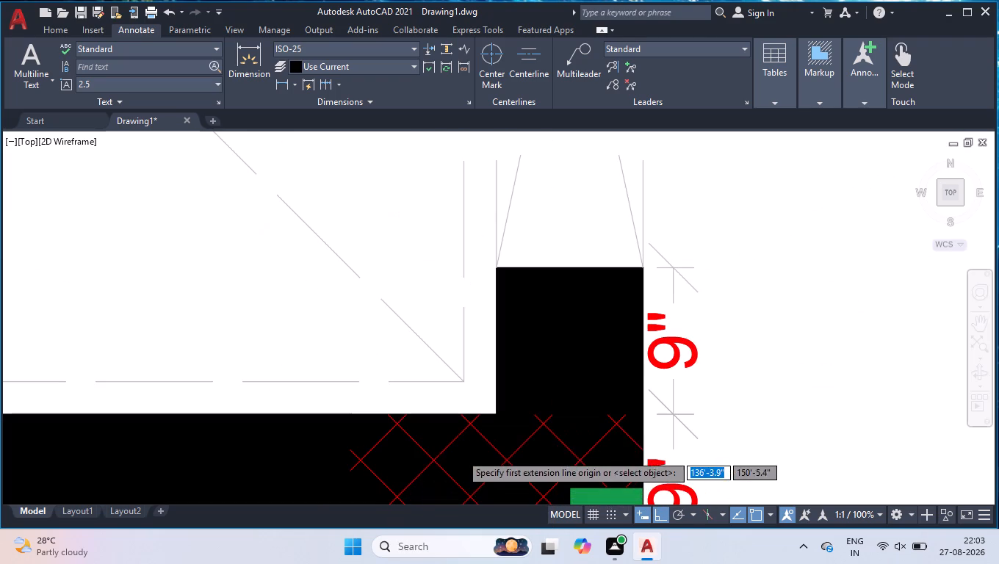
pyautogui.click(502, 413)
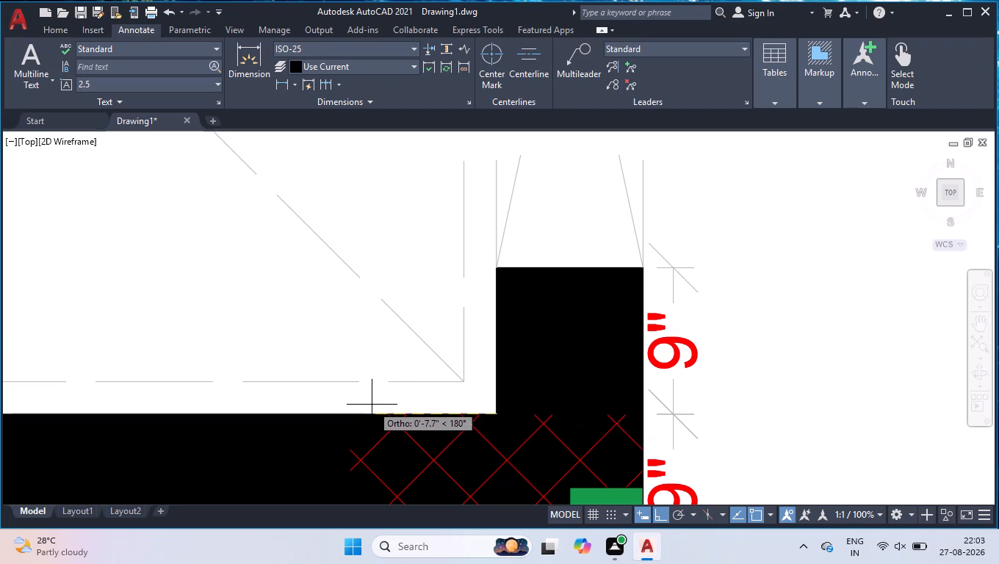
pyautogui.press('9')
pyautogui.press('Return')
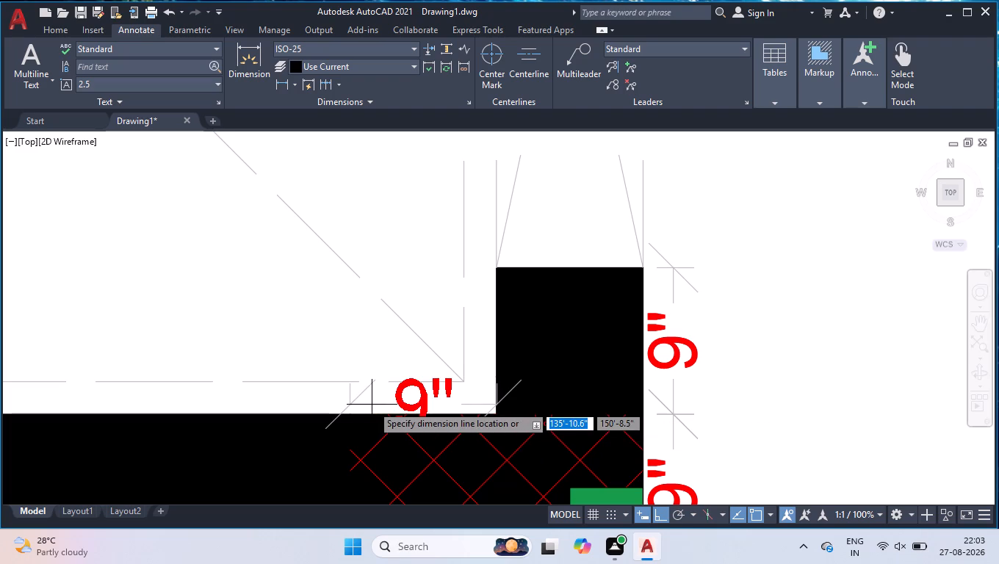
pyautogui.click(379, 370)
pyautogui.scroll(-2, 452, 301)
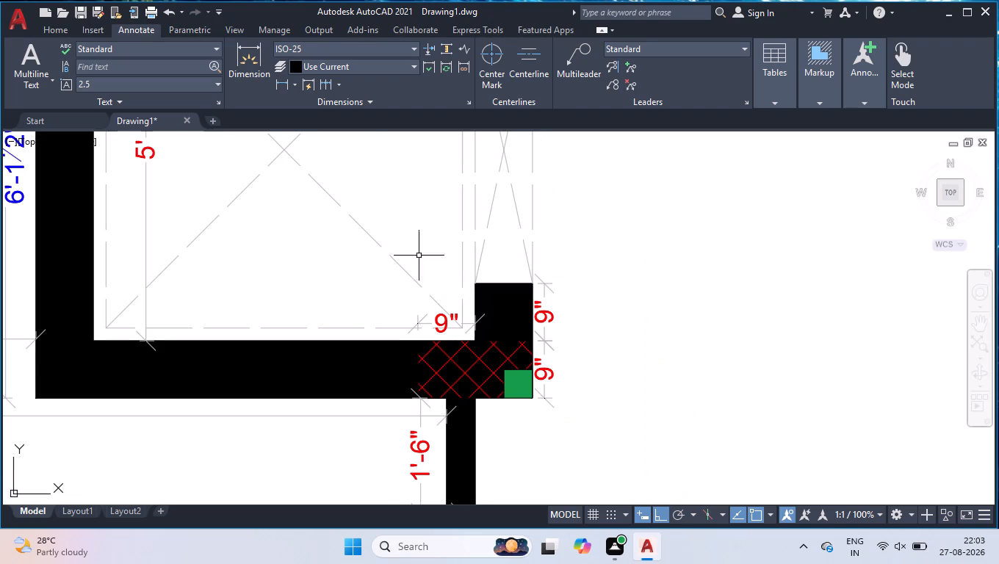
pyautogui.click(328, 82)
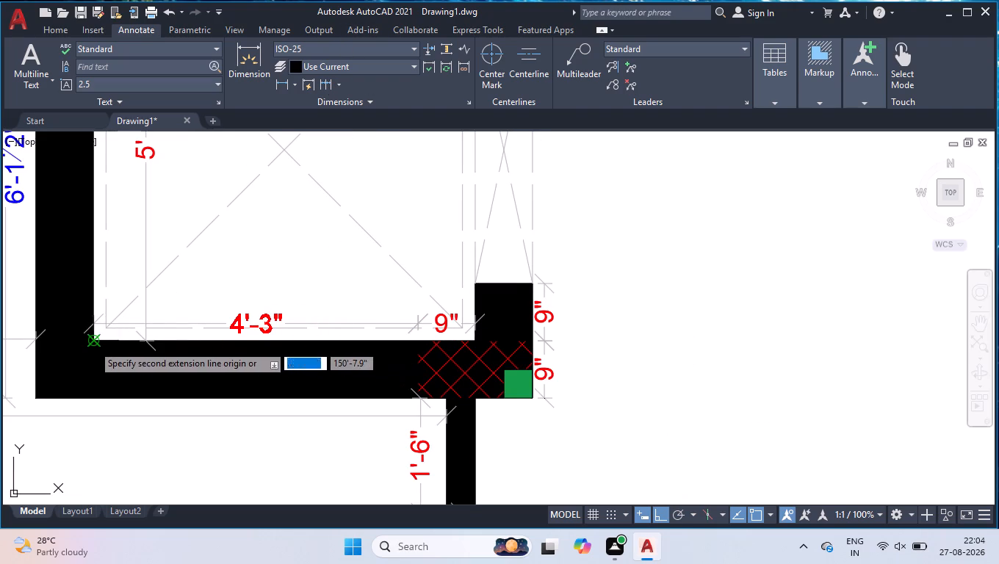
pyautogui.click(93, 341)
pyautogui.press('Return')
pyautogui.press('Return')
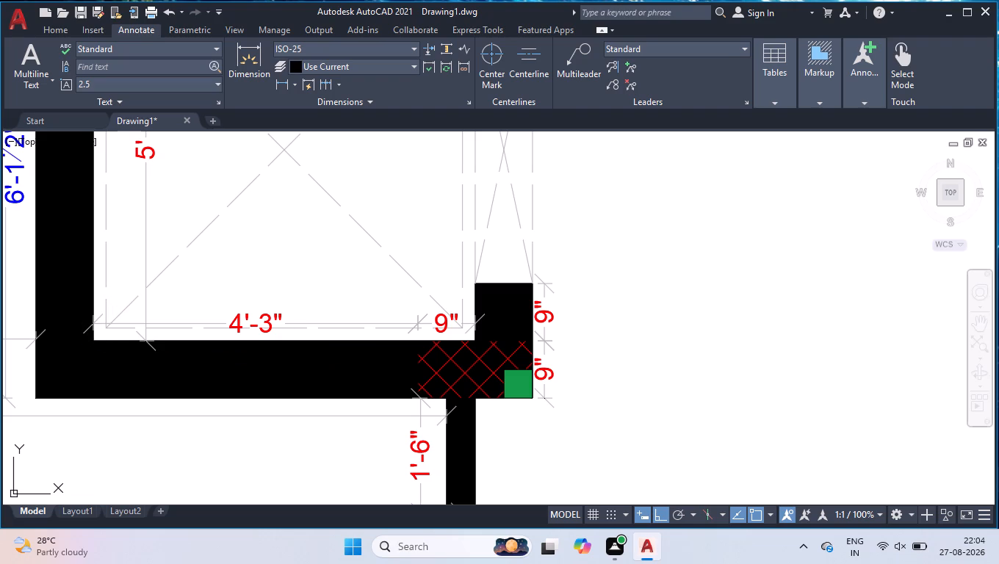
# Dimension 4.5" horizontally below the lower red-hatched column from the thin wall, and continue it to the shaft wall's far outer corner.
pyautogui.scroll(-3, 415, 241)
pyautogui.scroll(1, 422, 170)
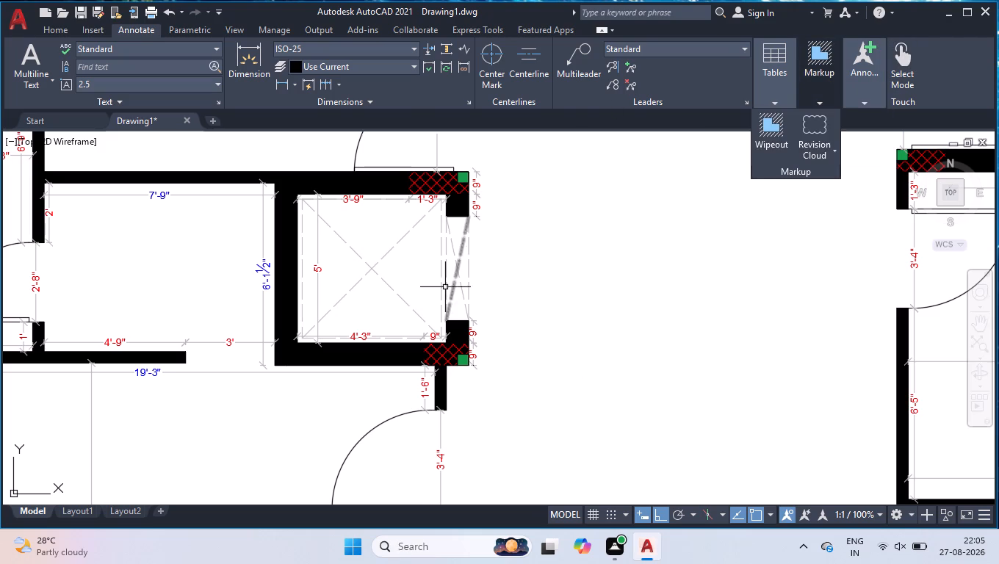
pyautogui.scroll(2, 361, 391)
pyautogui.scroll(2, 511, 364)
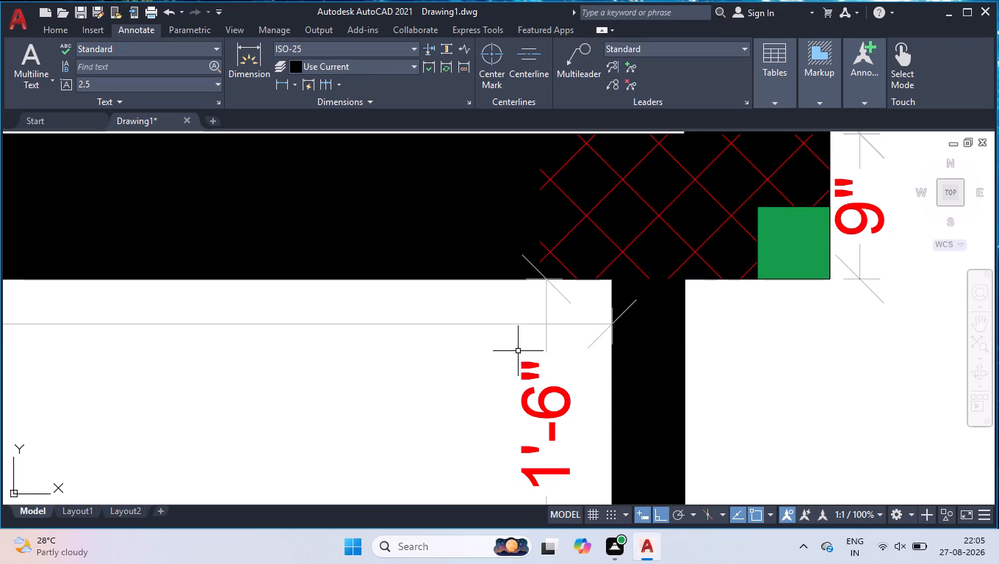
pyautogui.click(286, 84)
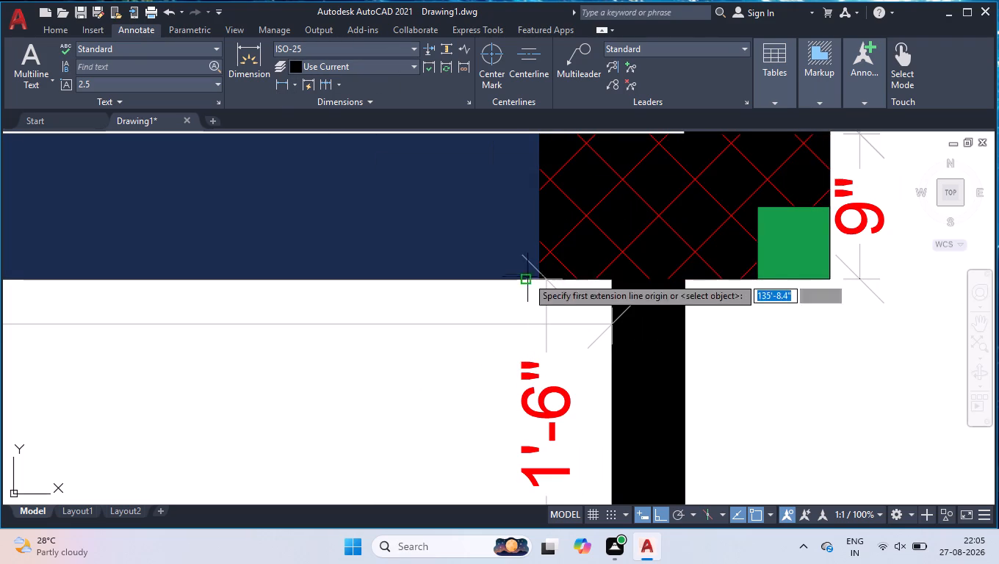
pyautogui.click(613, 283)
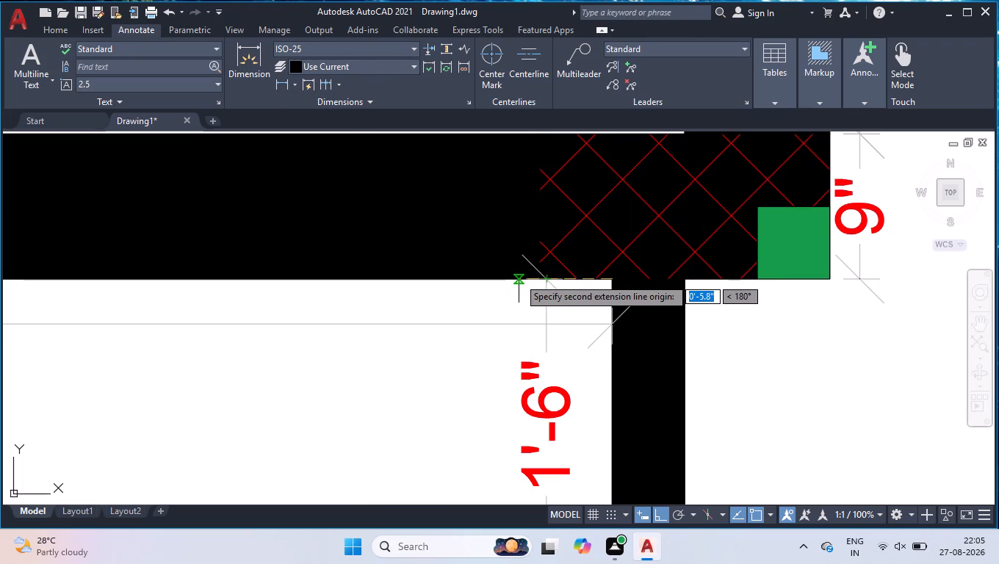
pyautogui.press('4')
pyautogui.write('.5')
pyautogui.press('Return')
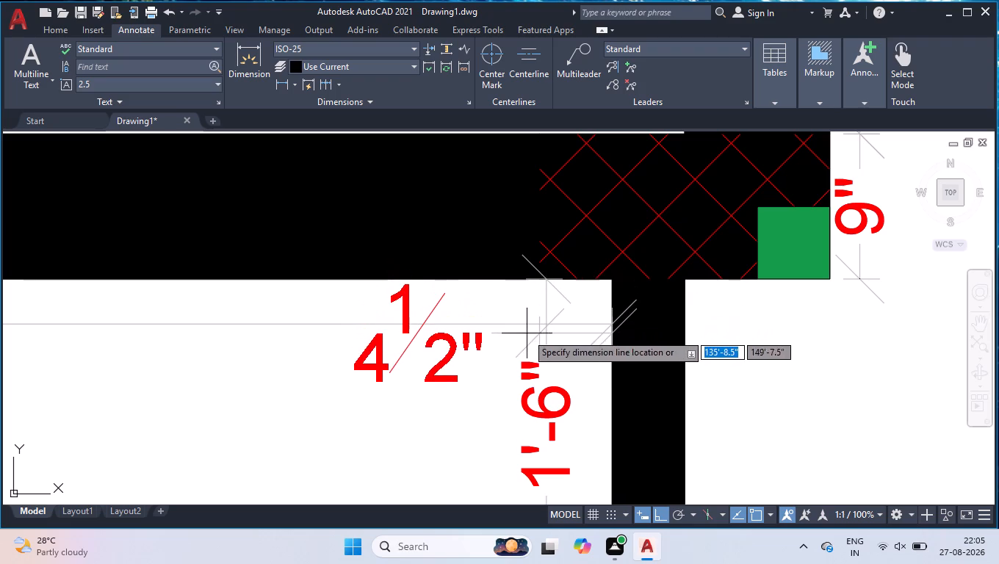
pyautogui.click(528, 333)
pyautogui.click(318, 84)
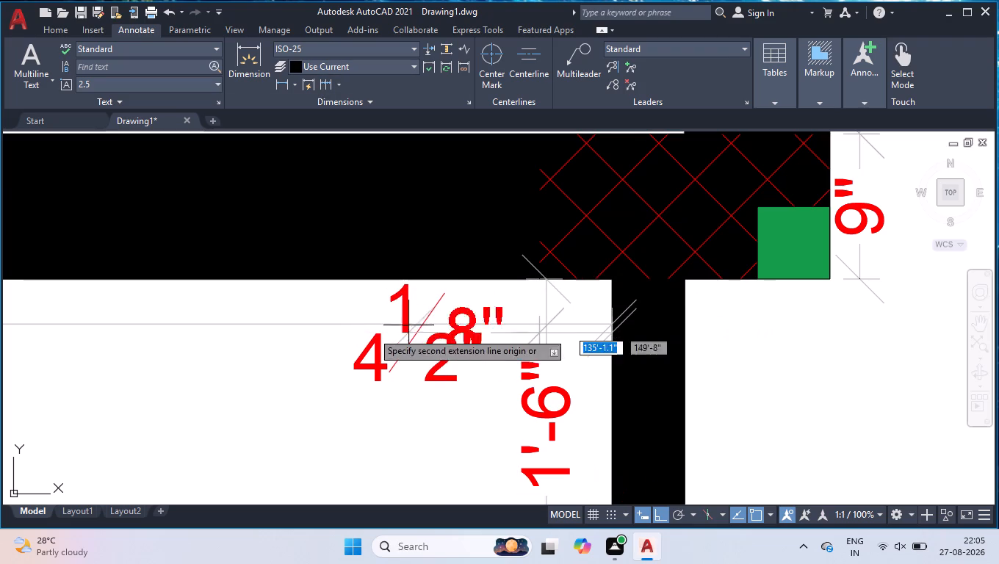
pyautogui.scroll(-3, 400, 342)
pyautogui.click(198, 325)
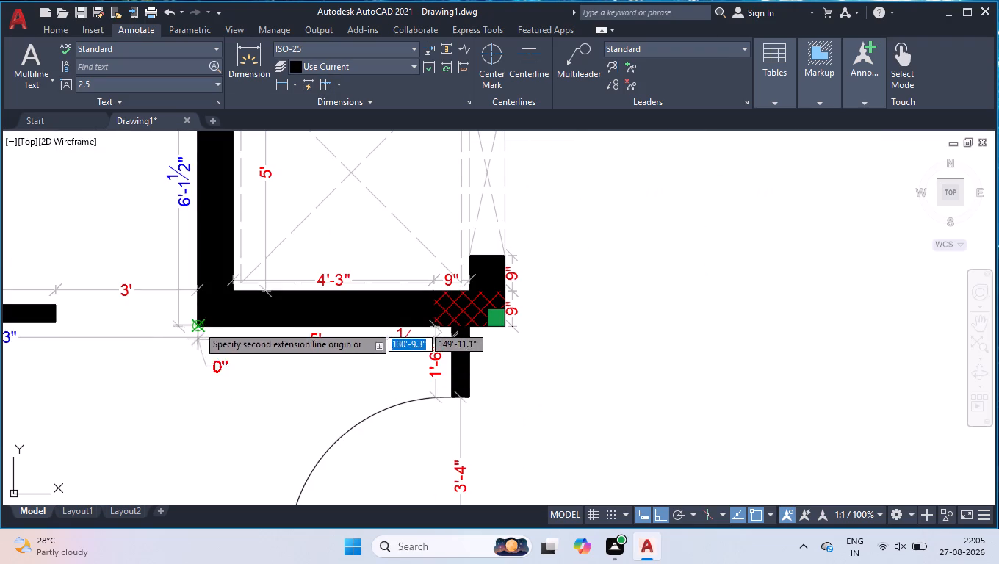
pyautogui.press('Return')
pyautogui.press('Return')
# Add a vertical linear dimension on the large room's side of the short wall above the upper bathroom door.
pyautogui.scroll(-3, 328, 335)
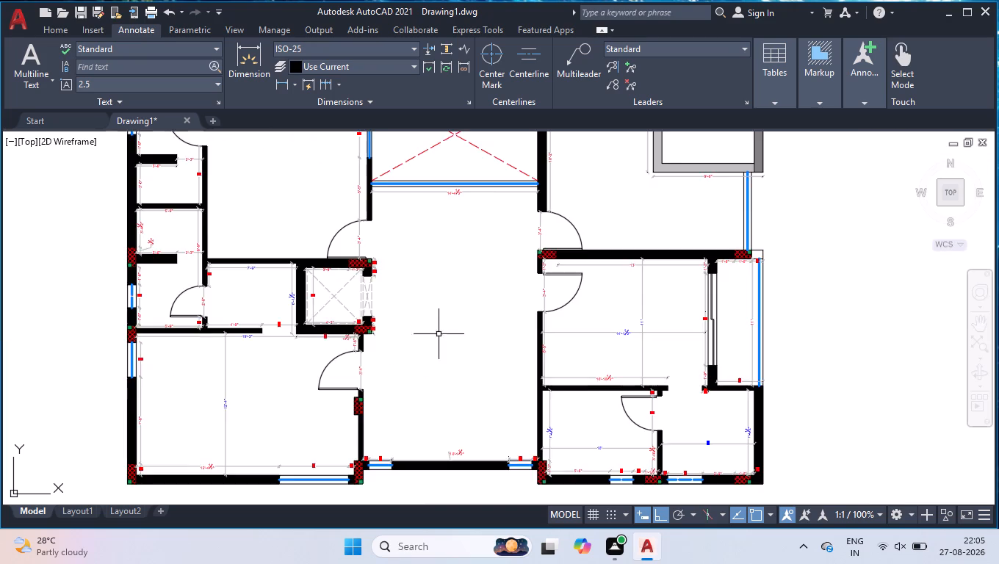
pyautogui.scroll(-1, 458, 330)
pyautogui.scroll(1, 335, 219)
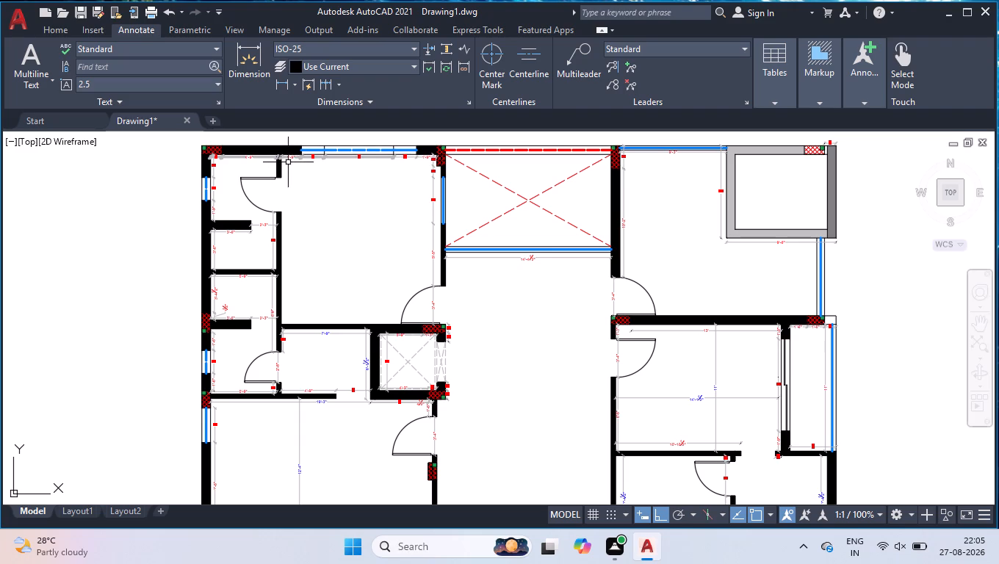
pyautogui.scroll(5, 286, 149)
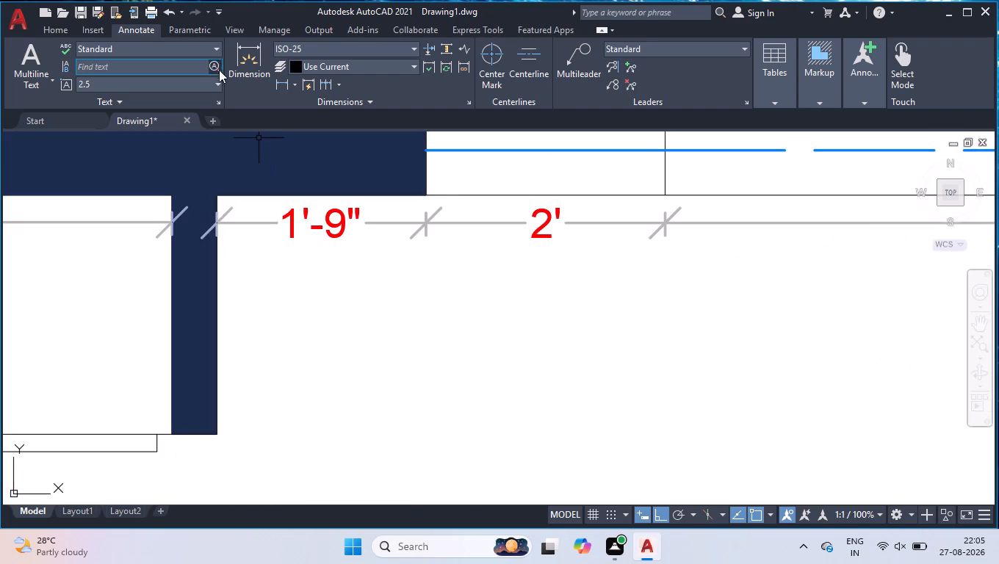
pyautogui.click(281, 84)
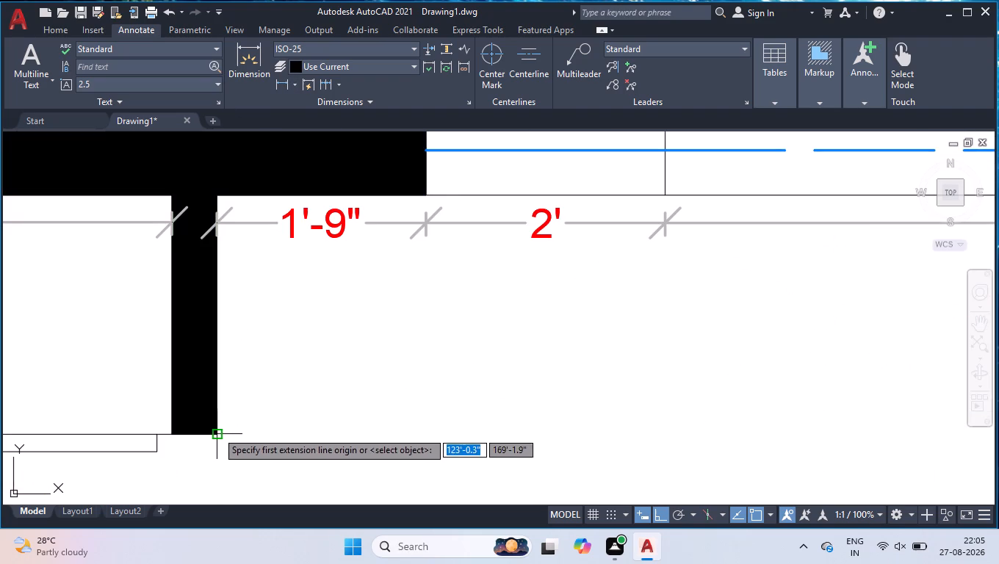
pyautogui.click(217, 431)
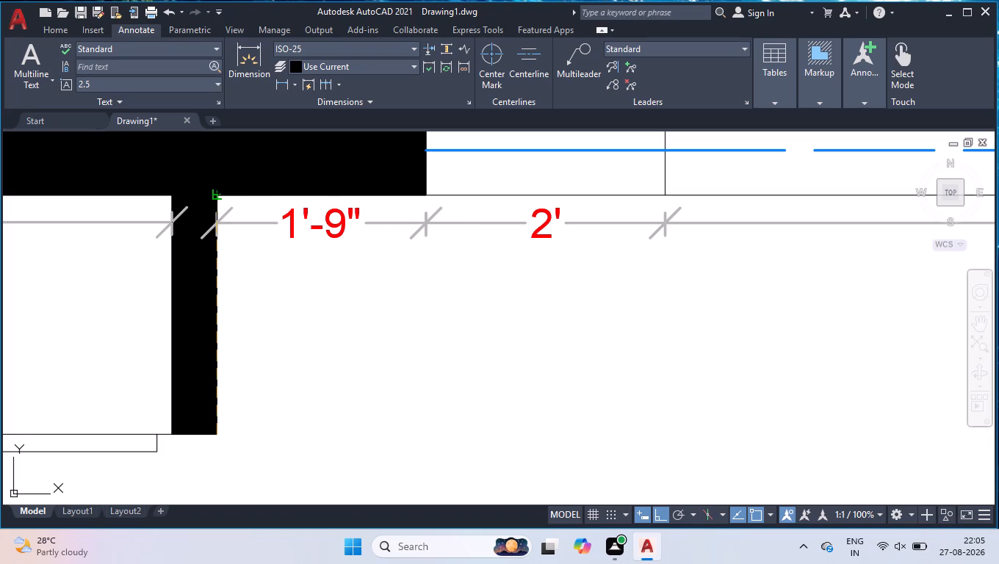
pyautogui.click(220, 195)
pyautogui.click(248, 205)
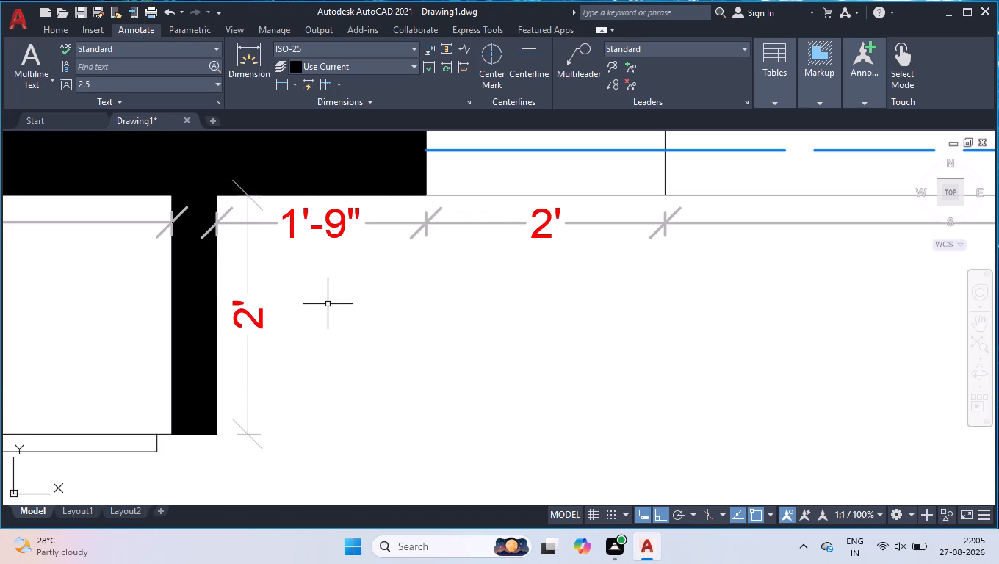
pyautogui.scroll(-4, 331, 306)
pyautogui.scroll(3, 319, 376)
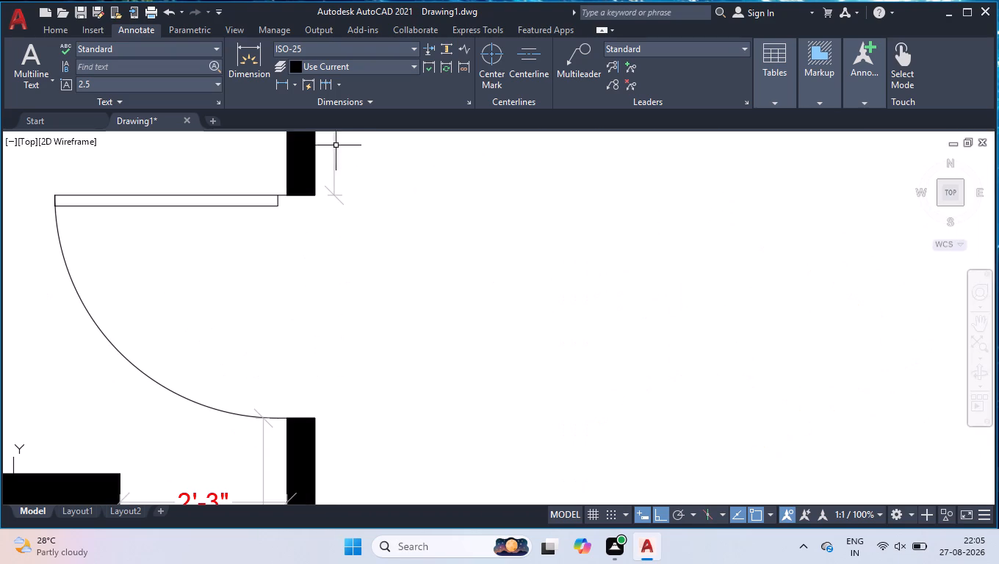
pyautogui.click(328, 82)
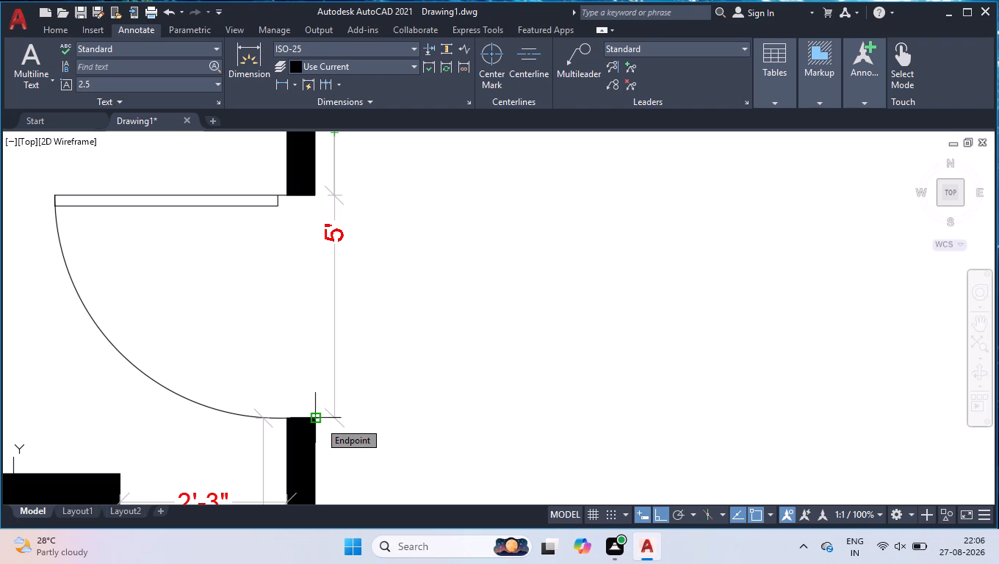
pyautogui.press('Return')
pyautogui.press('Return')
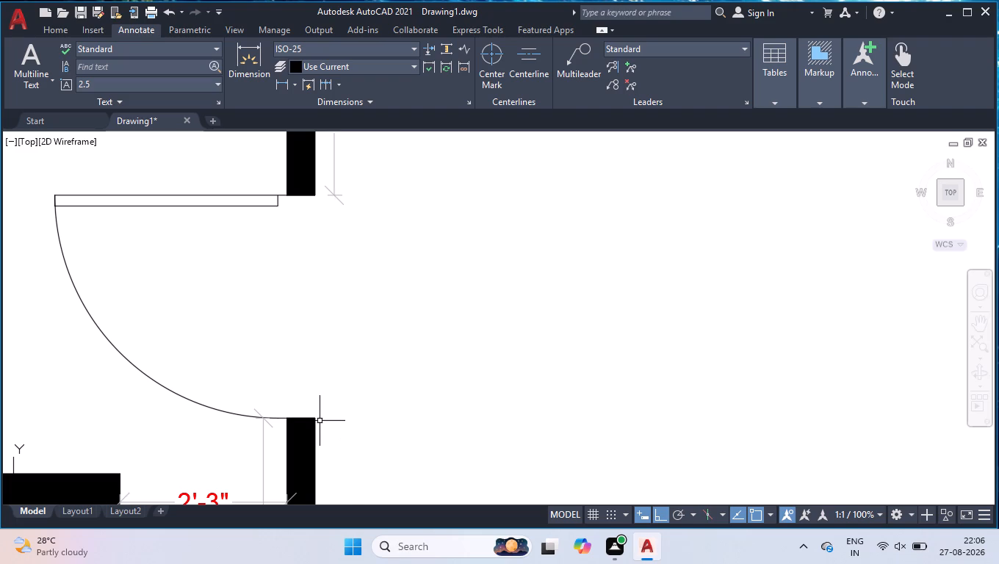
# Add a vertical linear dimension across the upper bathroom's door opening, in line with the short wall's dimension above it.
pyautogui.scroll(-2, 373, 362)
pyautogui.scroll(1, 368, 289)
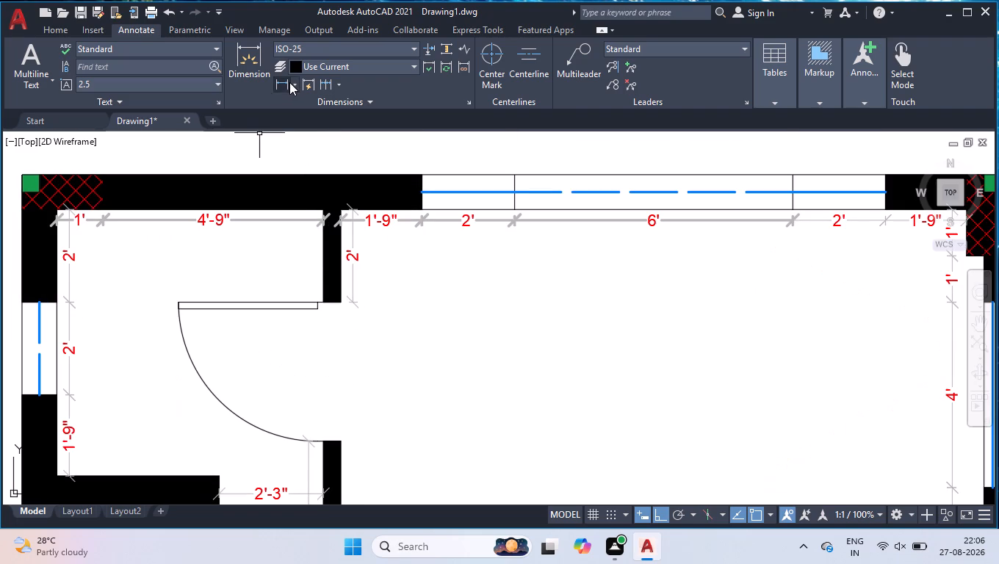
pyautogui.click(289, 82)
pyautogui.click(339, 305)
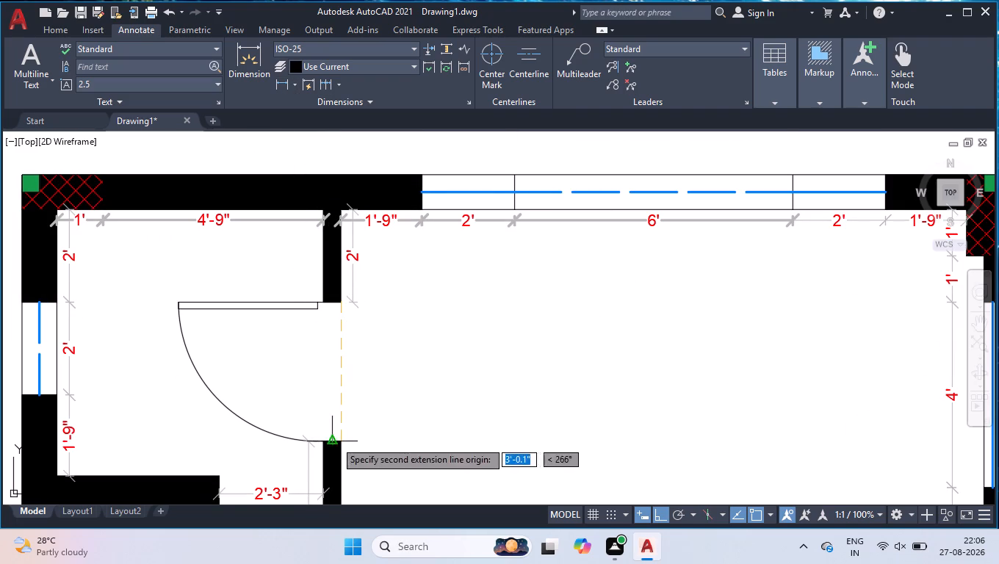
pyautogui.click(342, 442)
pyautogui.click(351, 428)
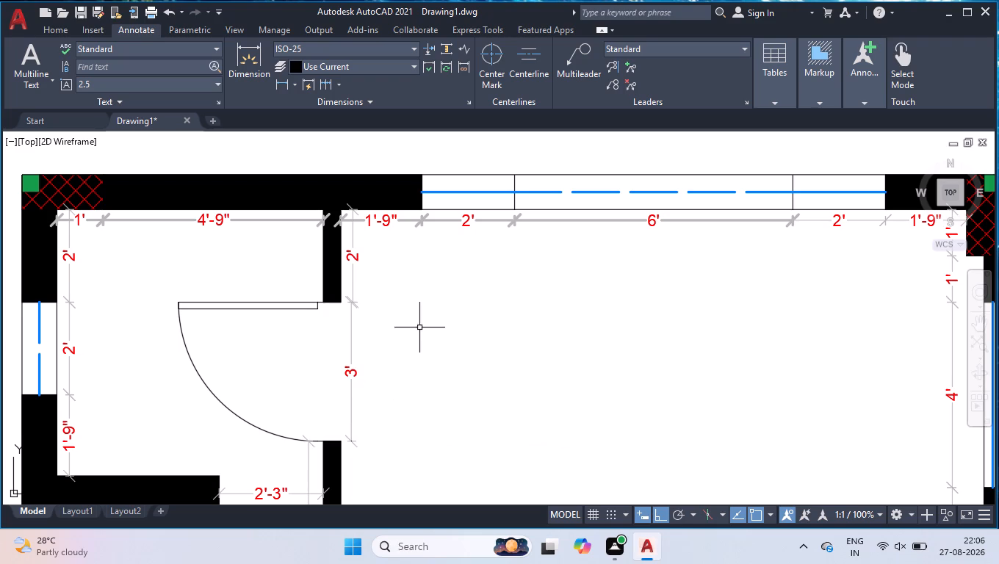
# Continue the door opening's dimension down the large room's bathroom-side wall to the room's lower inner corner.
pyautogui.scroll(-3, 420, 311)
pyautogui.scroll(3, 394, 408)
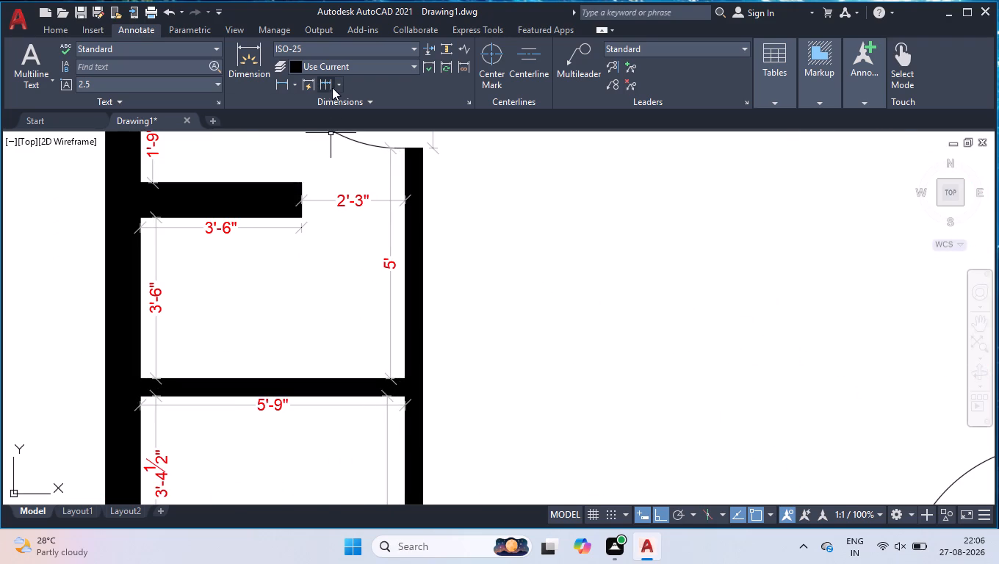
pyautogui.click(327, 87)
pyautogui.scroll(-1, 445, 408)
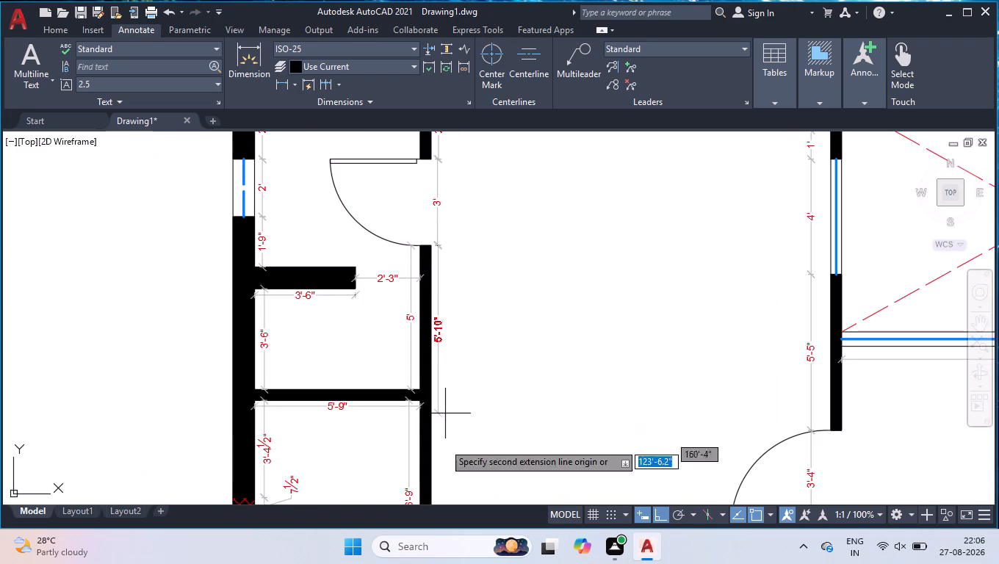
pyautogui.scroll(-1, 458, 388)
pyautogui.scroll(2, 444, 470)
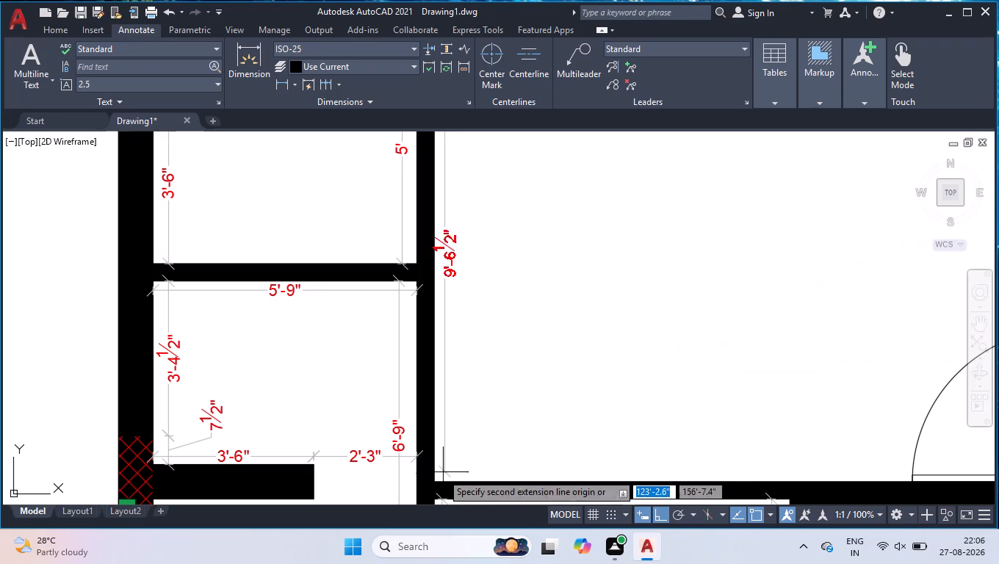
pyautogui.click(436, 480)
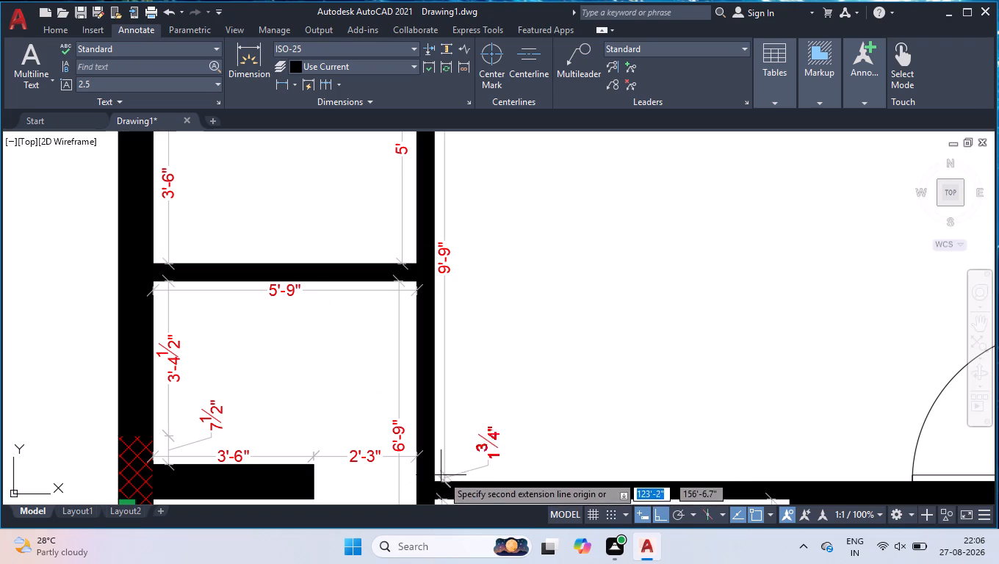
pyautogui.press('Return')
pyautogui.press('Return')
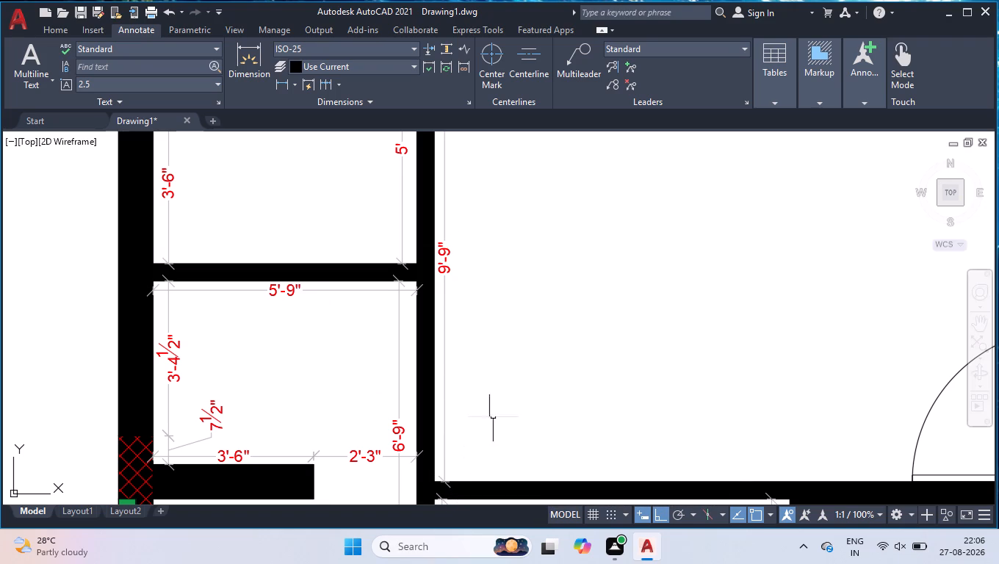
# Add a horizontal linear dimension above the large room's lower wall, from the bathroom-side inner corner to the near edge of the red-hatched column.
pyautogui.scroll(-1, 500, 402)
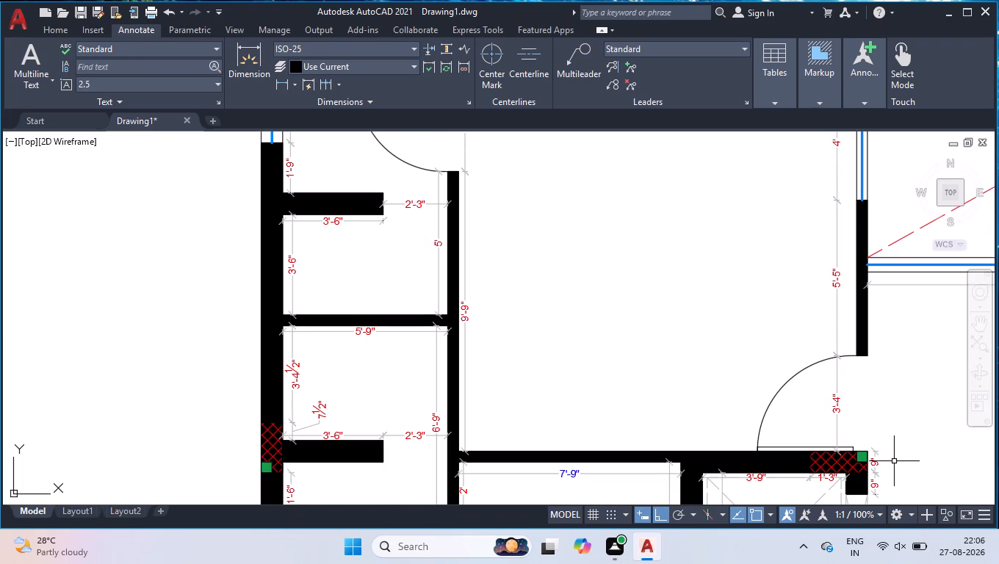
pyautogui.scroll(1, 894, 462)
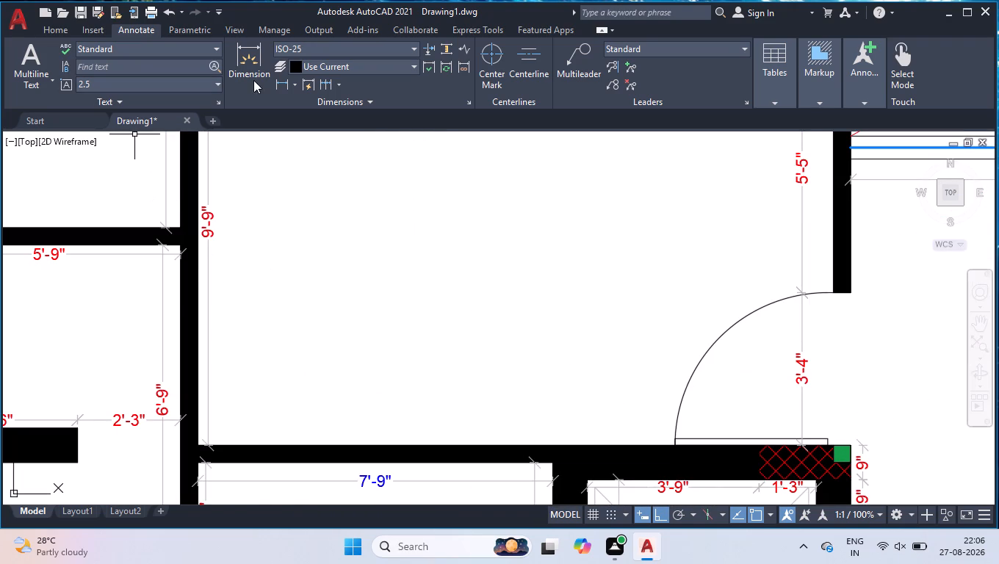
pyautogui.click(278, 84)
pyautogui.click(195, 444)
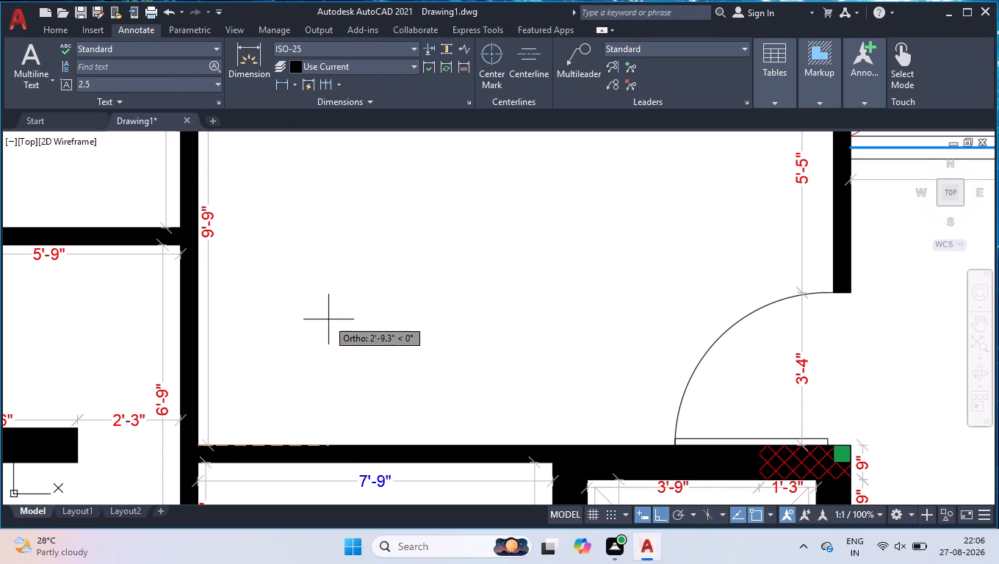
pyautogui.click(759, 444)
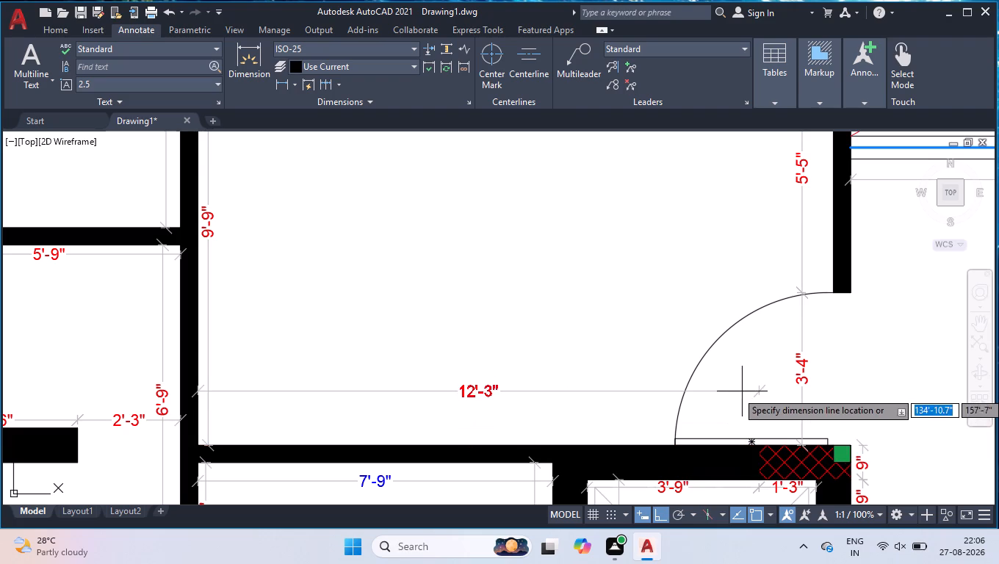
pyautogui.click(732, 414)
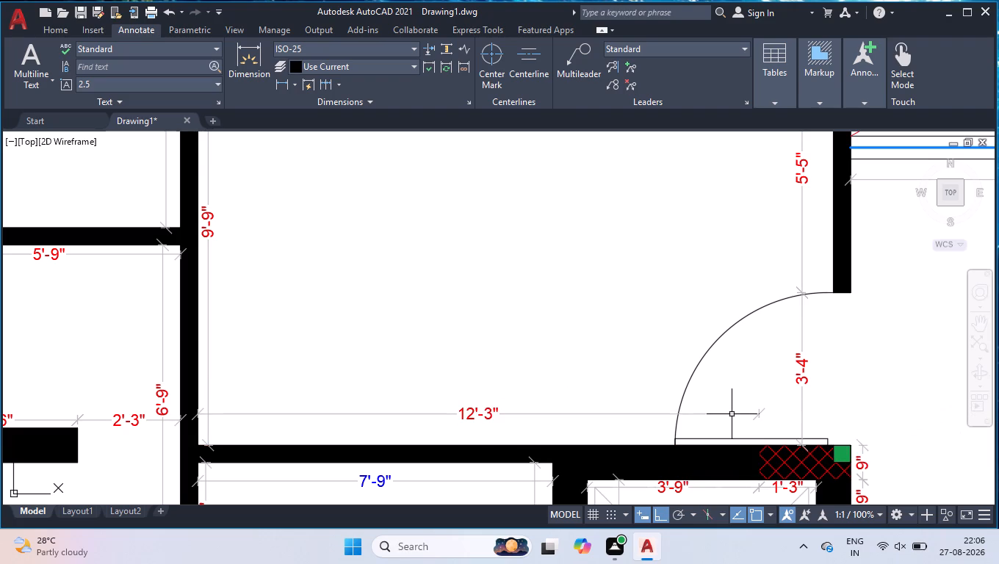
# Continue the lower wall's dimension across the red-hatched column to the wall's outer corner beside the door.
pyautogui.scroll(2, 864, 431)
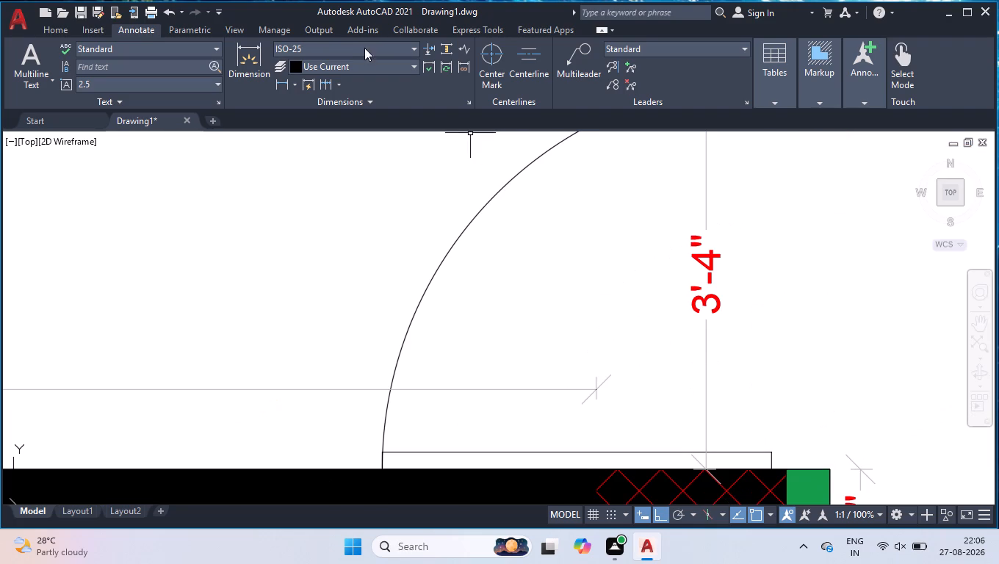
pyautogui.click(344, 106)
pyautogui.click(324, 86)
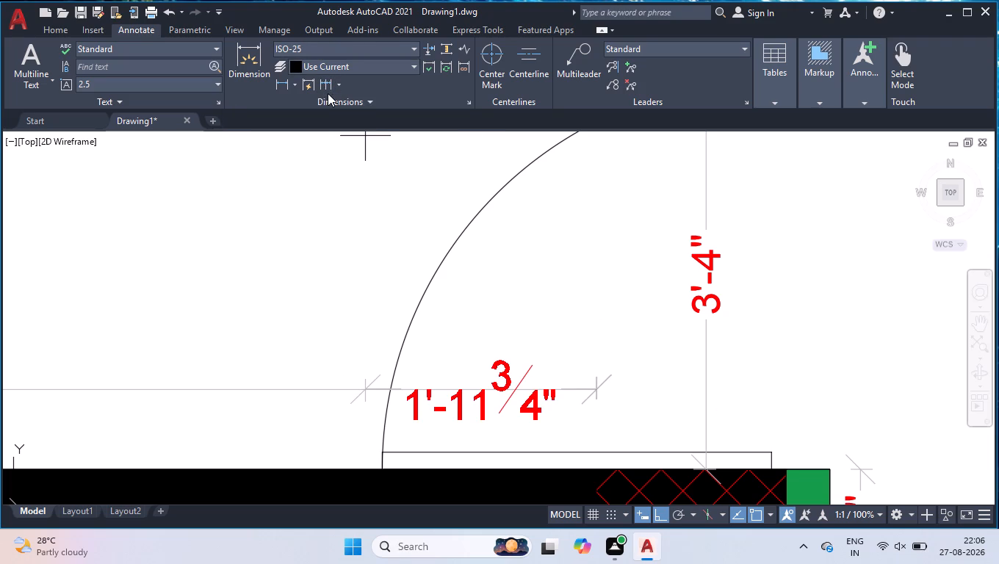
pyautogui.scroll(-1, 667, 342)
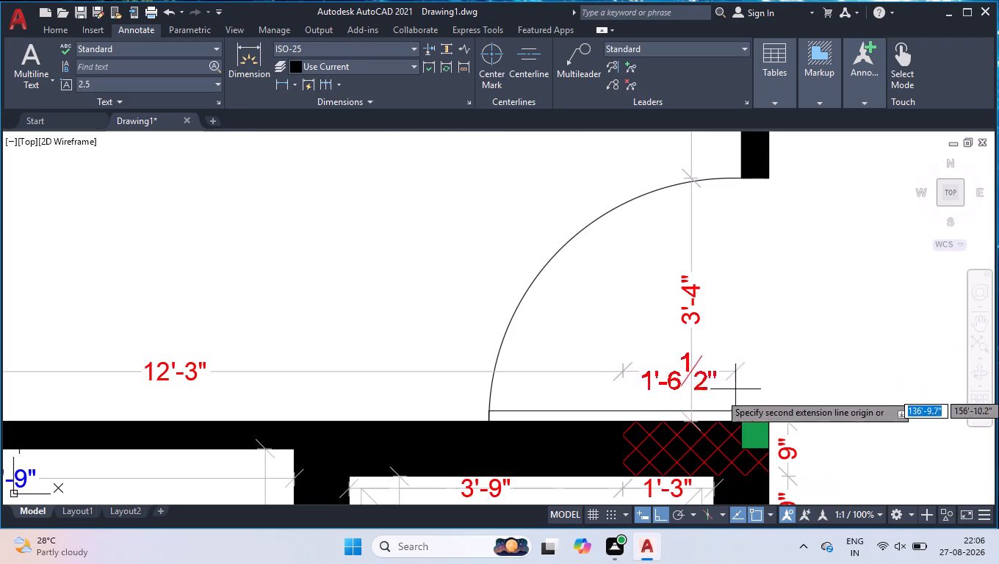
pyautogui.click(765, 422)
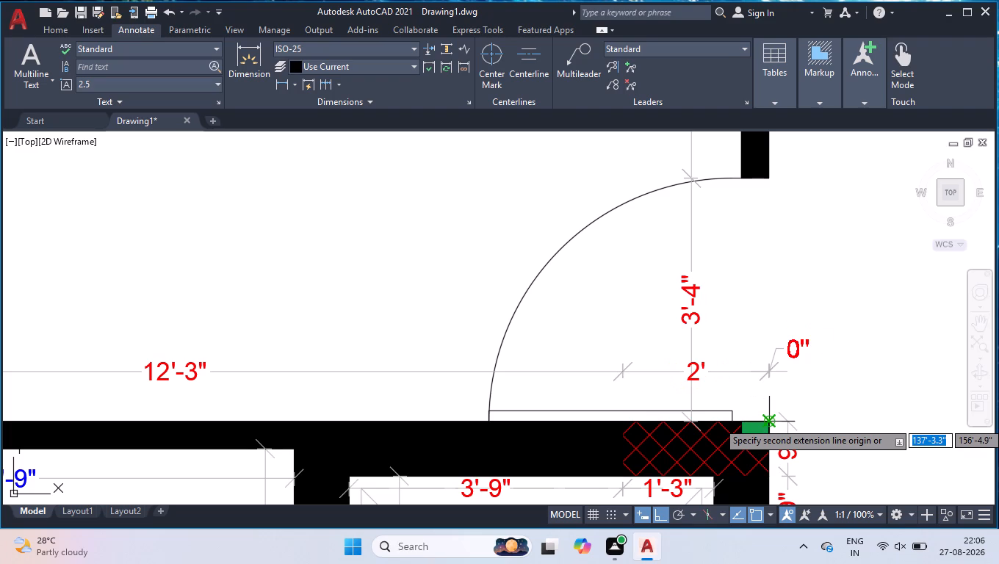
pyautogui.press('Return')
pyautogui.press('Return')
# Add a horizontal linear dimension across the large room's full width, from the bathroom-side wall to the opposite window wall.
pyautogui.scroll(-1, 760, 408)
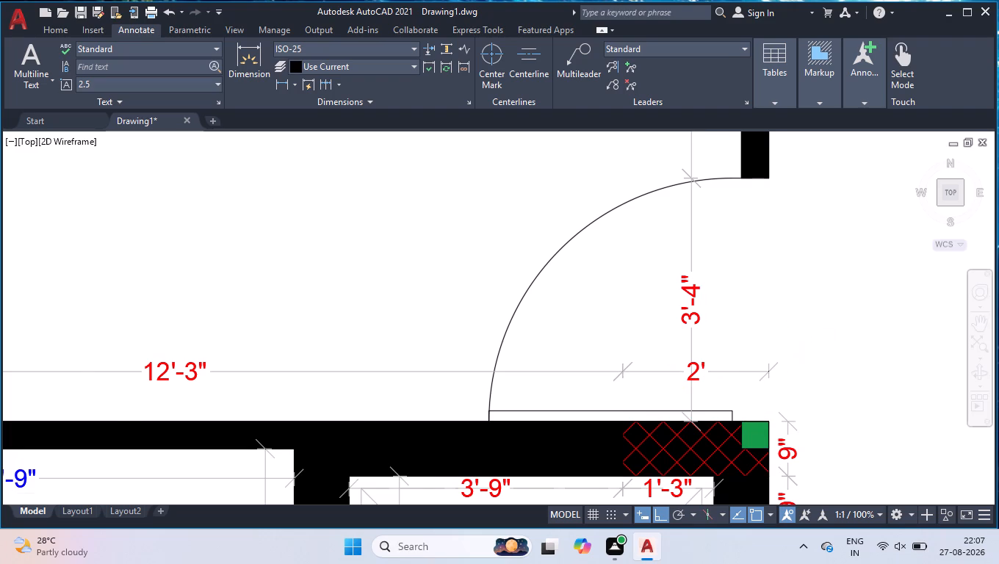
pyautogui.scroll(-3, 792, 352)
pyautogui.scroll(1, 785, 270)
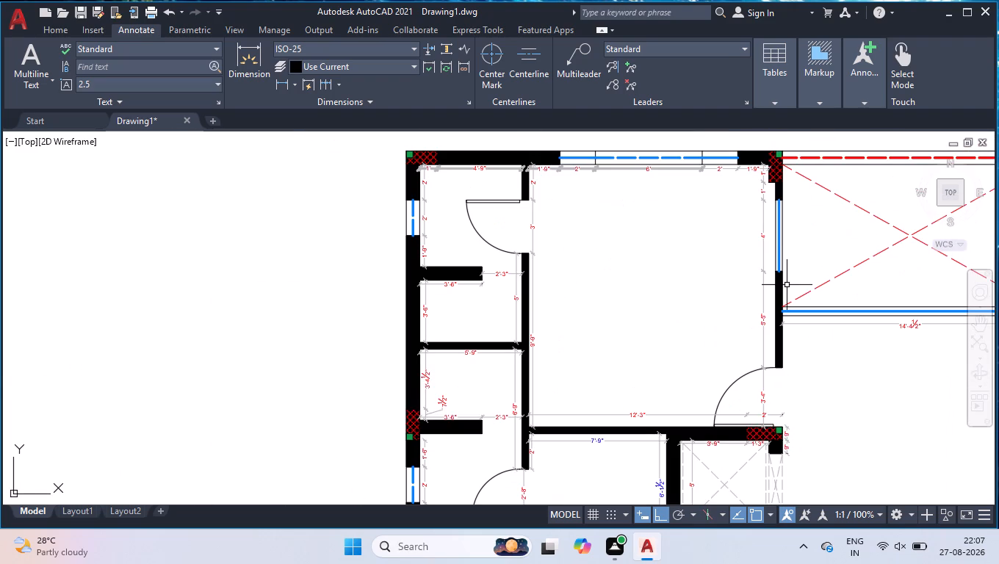
pyautogui.scroll(2, 785, 249)
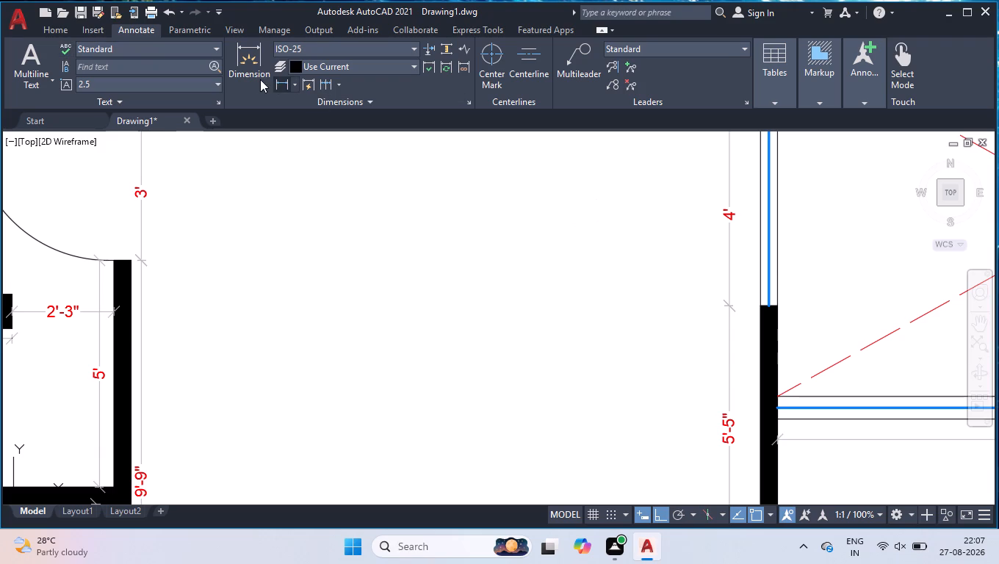
pyautogui.click(276, 82)
pyautogui.click(129, 260)
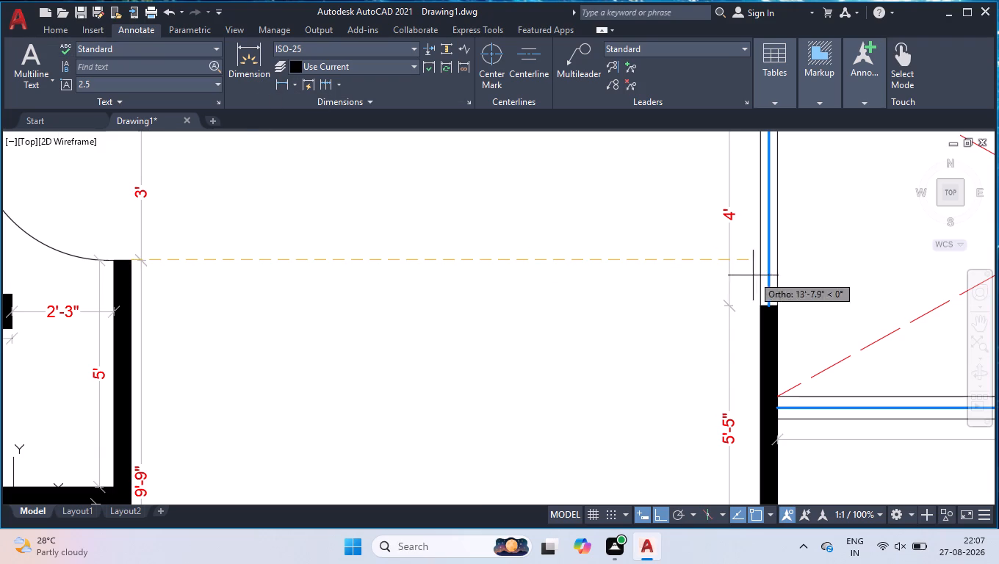
pyautogui.click(762, 261)
pyautogui.click(649, 339)
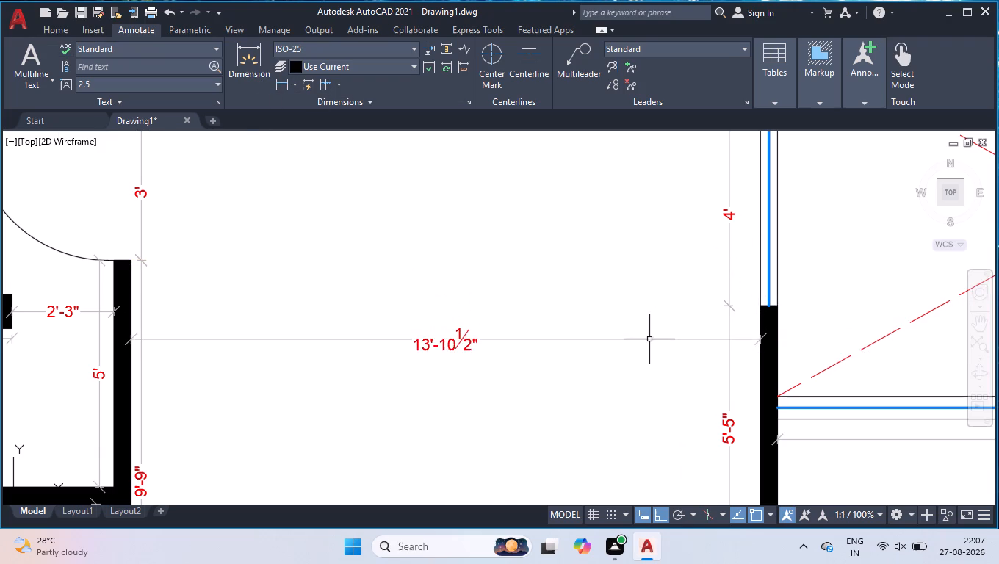
# Add a vertical linear dimension across the large room's full height, from the upper window wall's inner face to the lower wall.
pyautogui.scroll(-2, 646, 338)
pyautogui.click(284, 86)
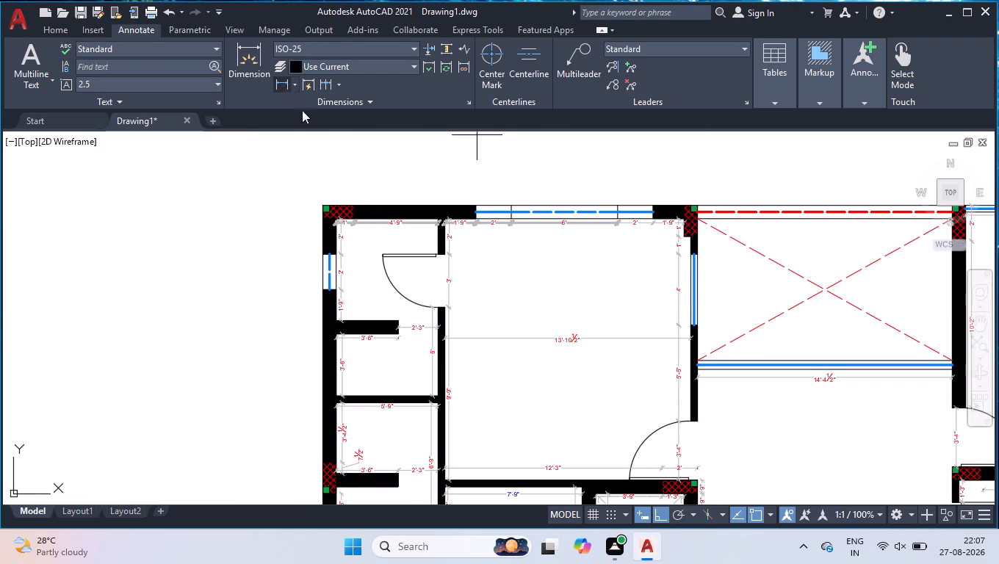
pyautogui.scroll(2, 558, 220)
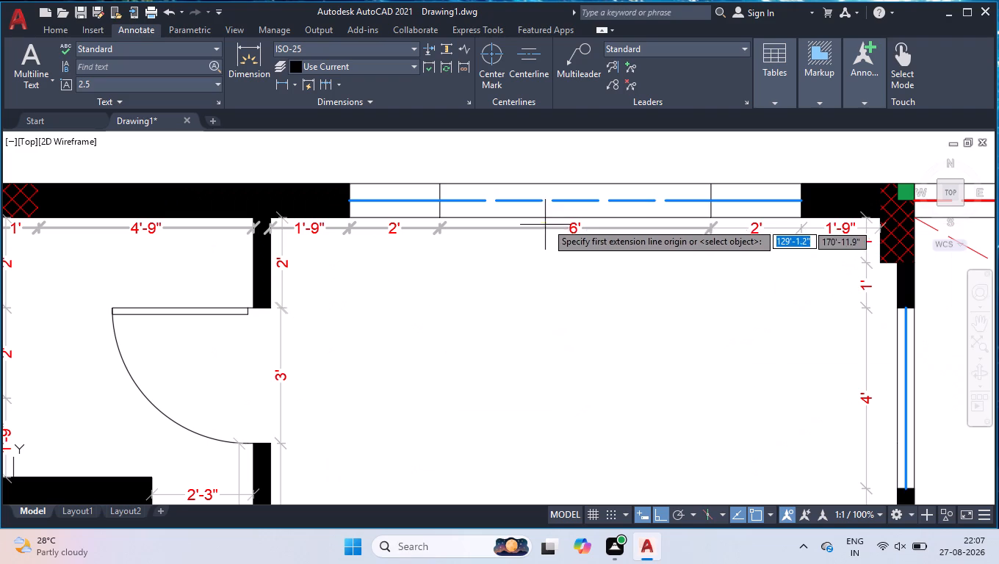
pyautogui.click(549, 218)
pyautogui.scroll(-5, 563, 319)
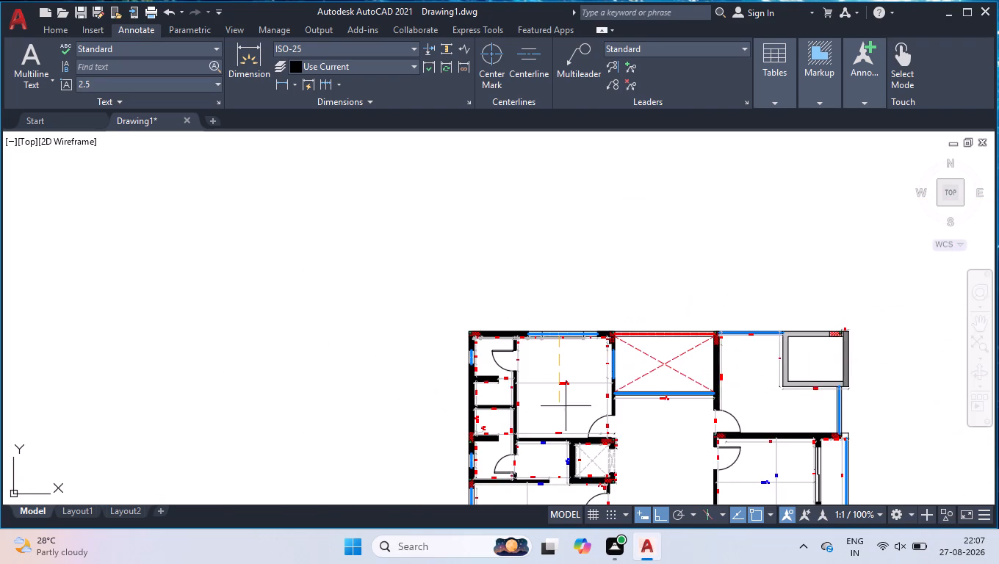
pyautogui.scroll(4, 569, 444)
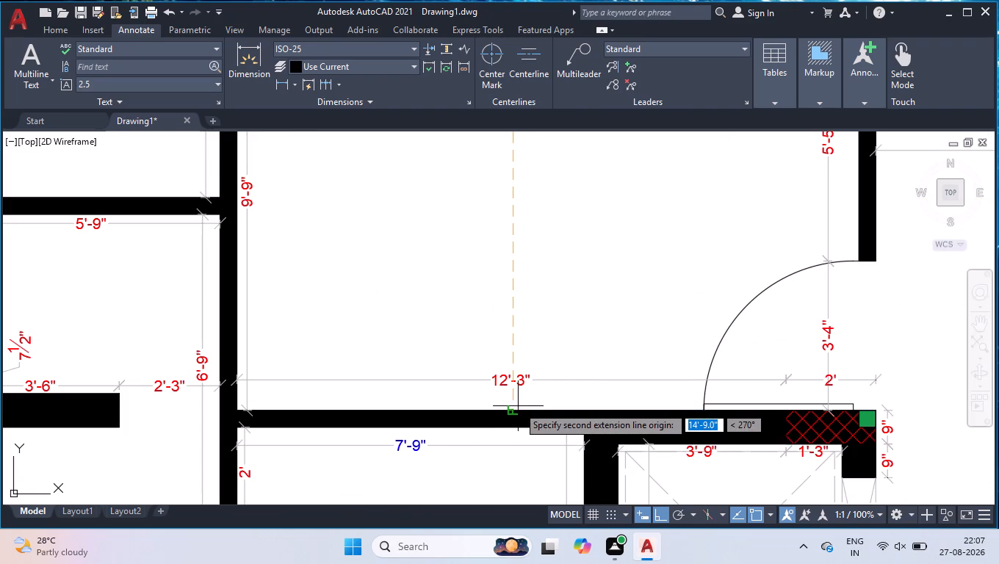
pyautogui.click(511, 407)
pyautogui.scroll(-2, 587, 398)
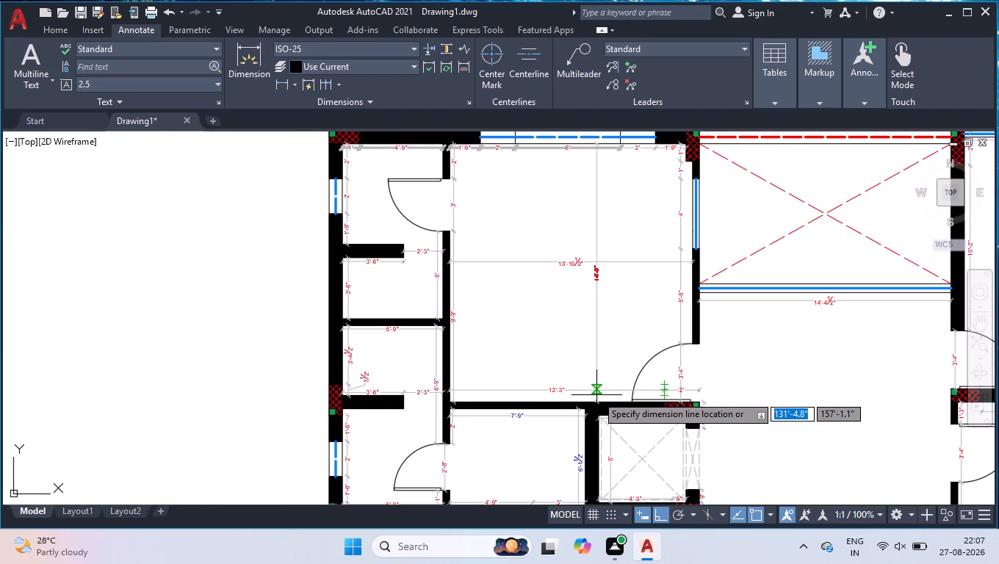
pyautogui.click(596, 395)
# Set the object color of the large room's overall width and height dimensions to Blue.
pyautogui.click(607, 239)
pyautogui.click(539, 283)
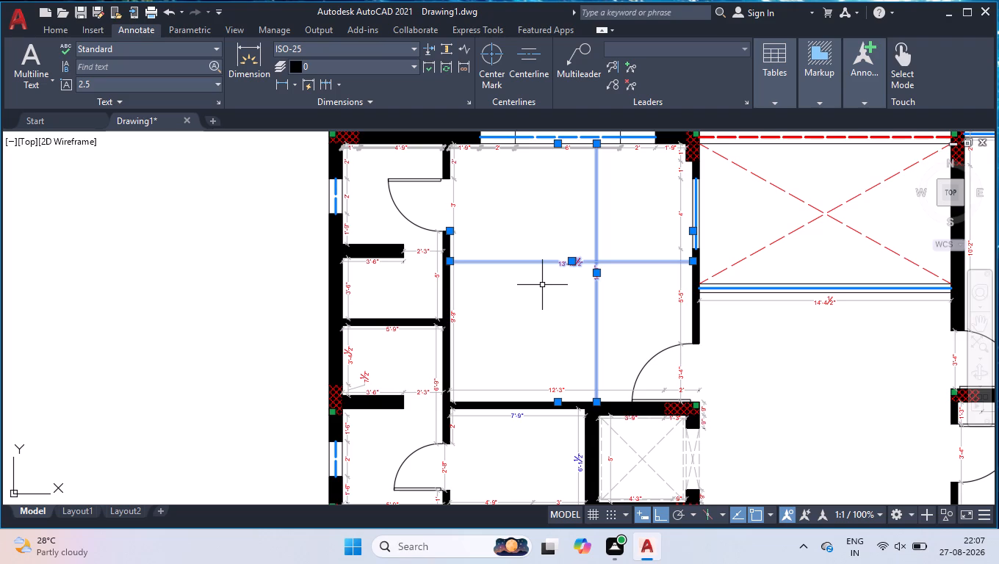
pyautogui.hotkey('ctrl', '1')
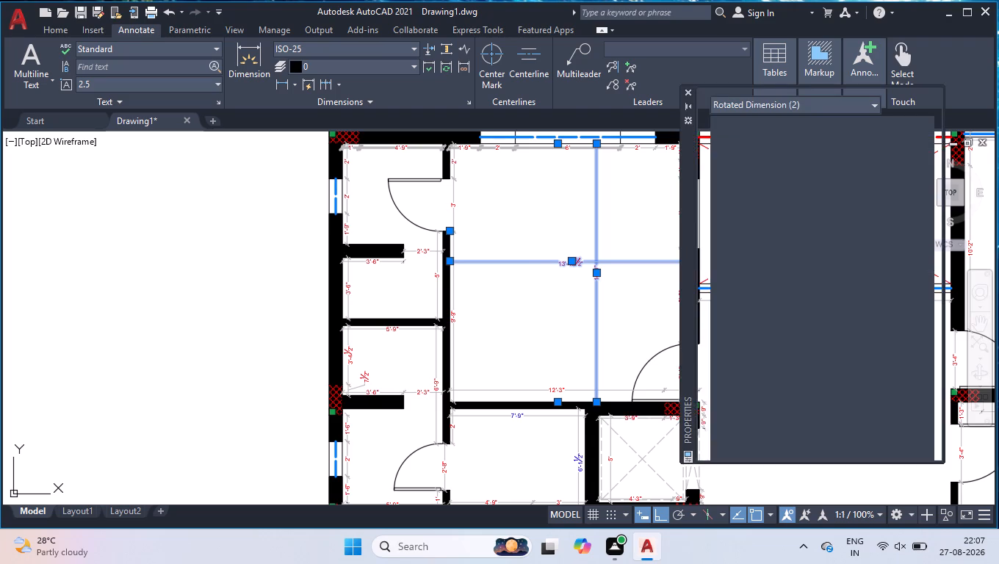
pyautogui.click(868, 141)
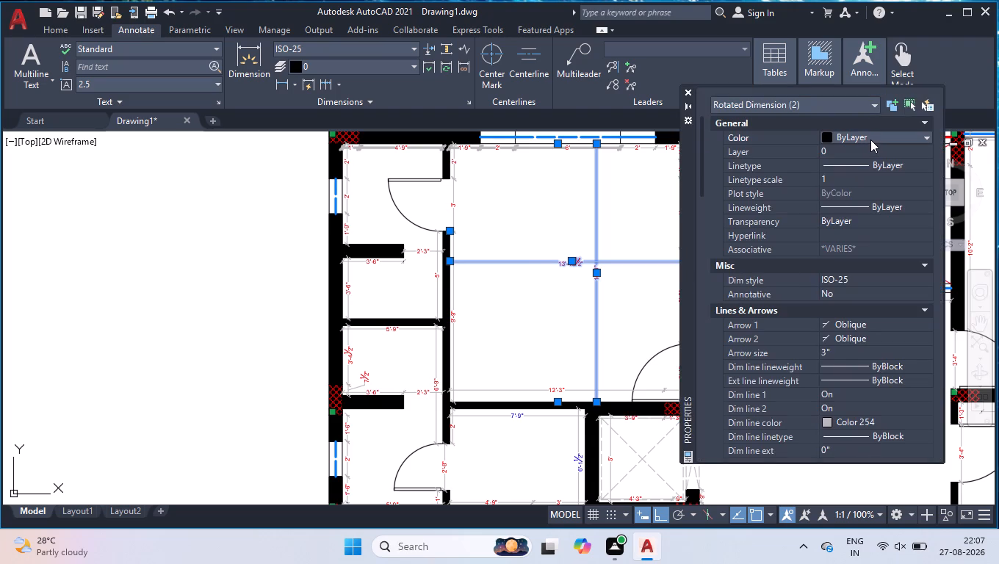
pyautogui.click(872, 140)
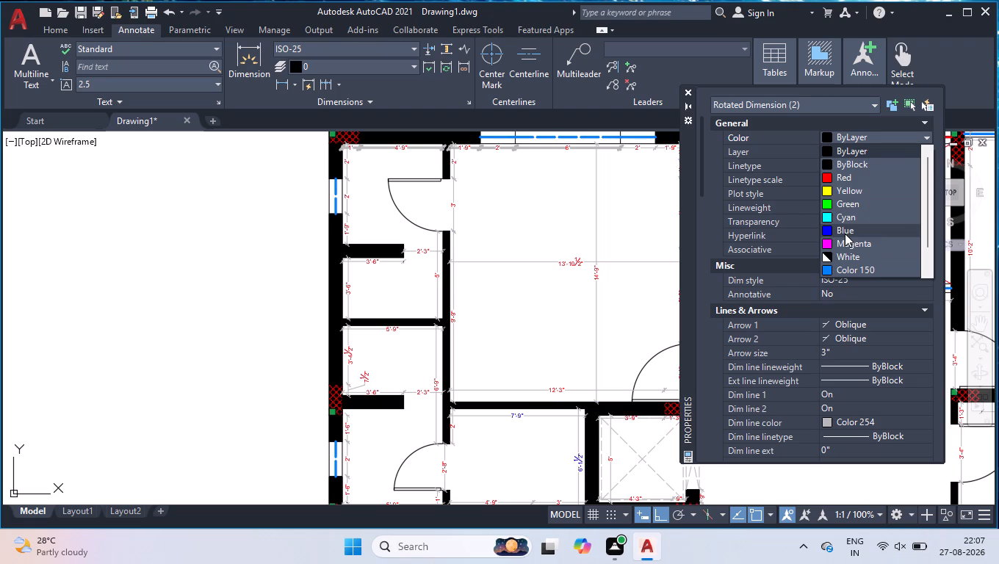
pyautogui.click(843, 233)
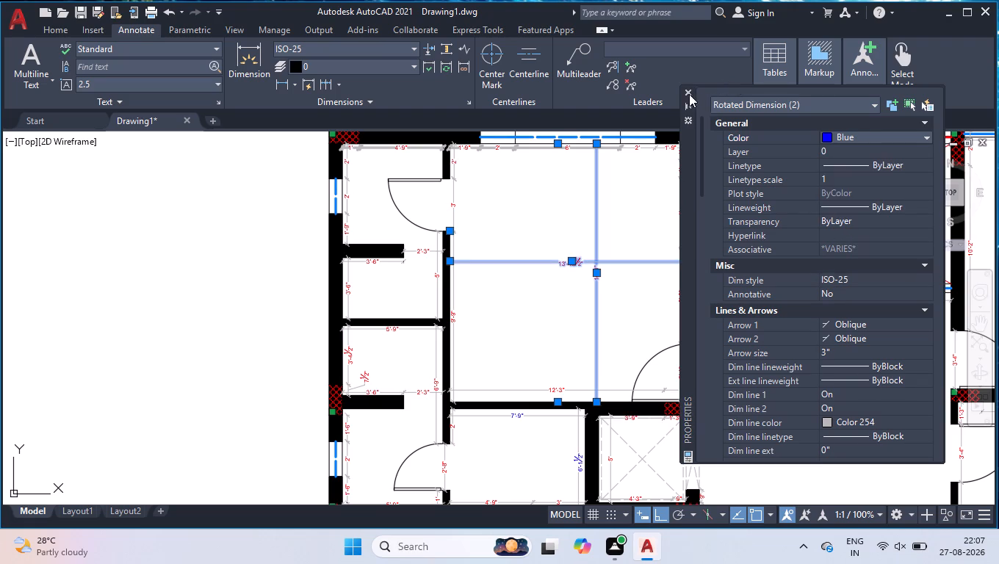
pyautogui.click(686, 92)
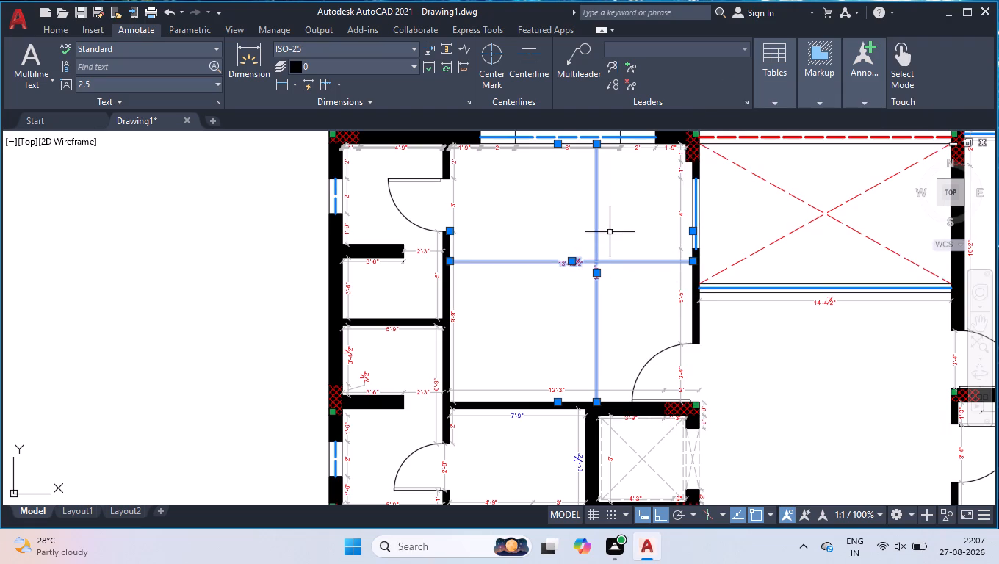
pyautogui.keyDown('shift'); pyautogui.click(608, 228); pyautogui.keyUp('shift')
pyautogui.keyDown('shift'); pyautogui.click(527, 281); pyautogui.keyUp('shift')
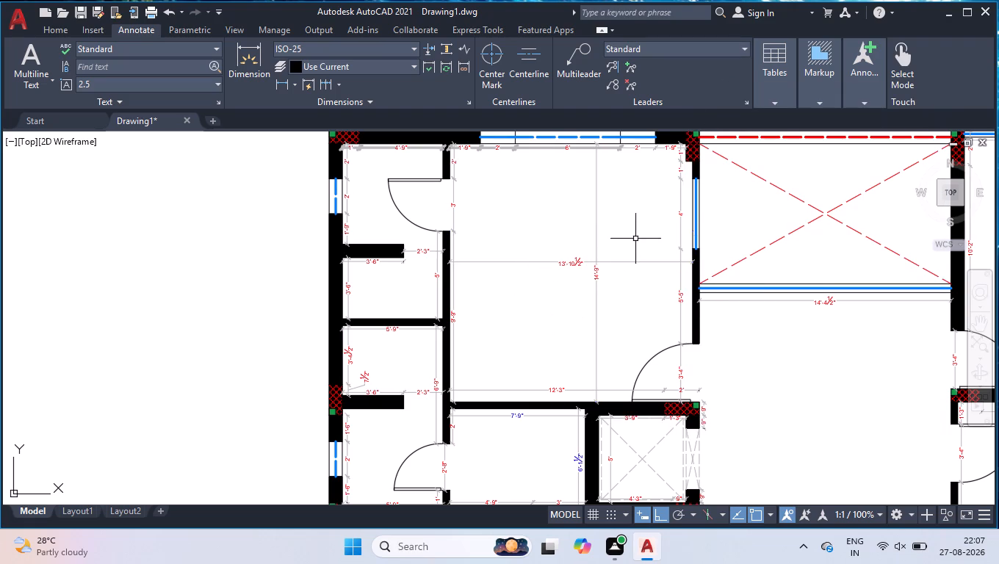
# Set the text color of the large room's overall width and height dimensions to Blue.
pyautogui.keyDown('shift'); pyautogui.click(633, 235); pyautogui.keyUp('shift')
pyautogui.keyDown('shift'); pyautogui.click(520, 300); pyautogui.keyUp('shift')
pyautogui.click(634, 239)
pyautogui.click(552, 290)
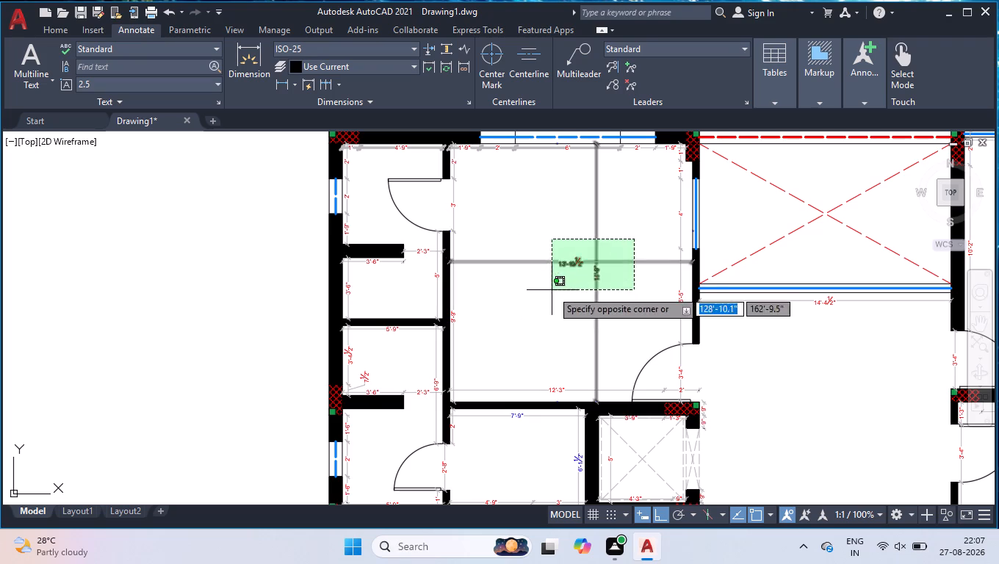
pyautogui.hotkey('ctrl', '1')
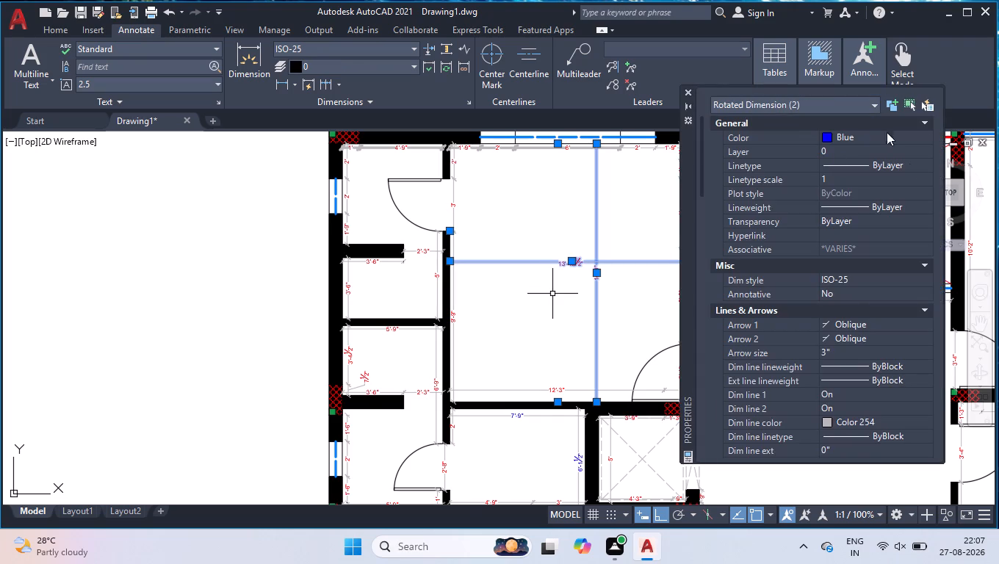
pyautogui.scroll(-5, 782, 284)
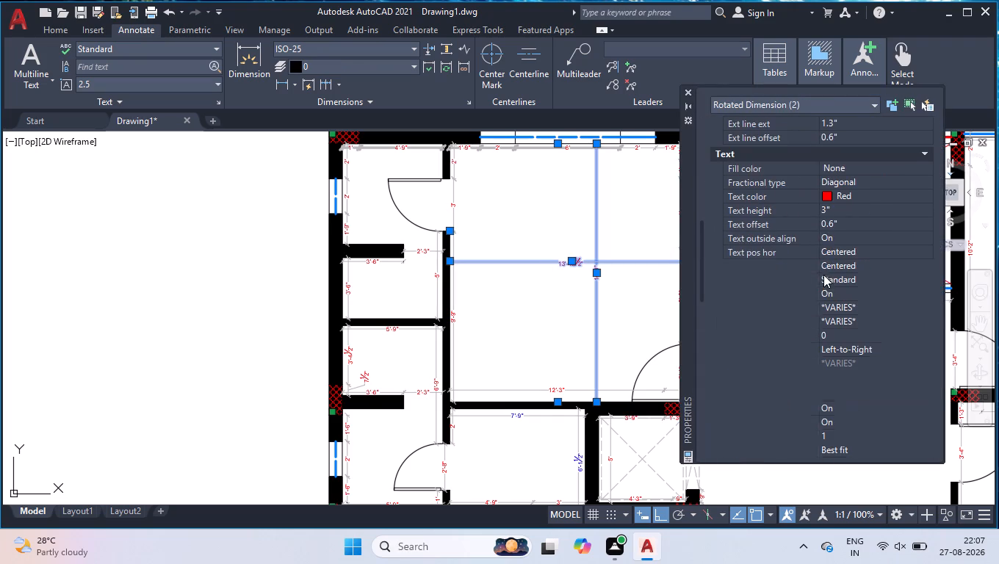
pyautogui.doubleClick(859, 192)
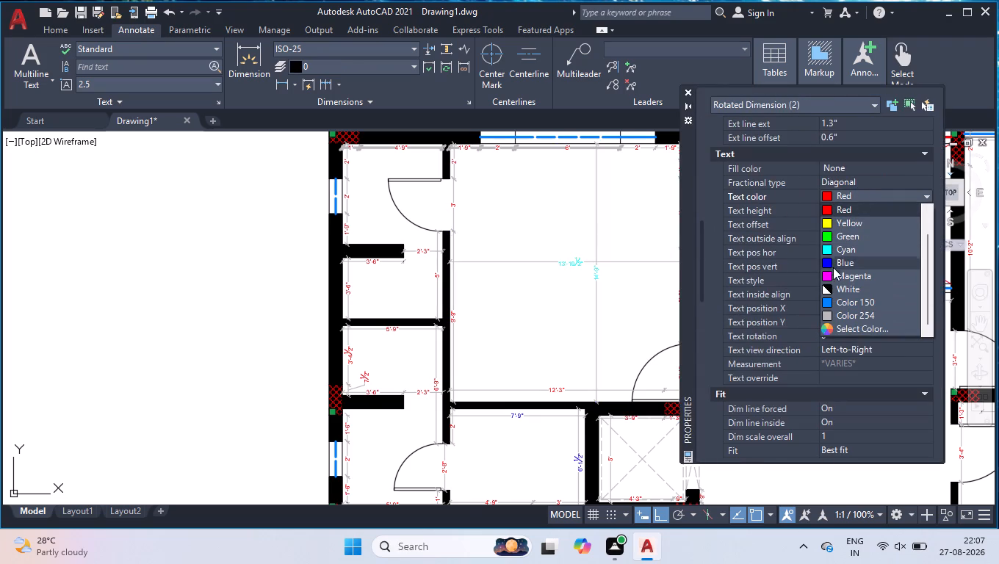
pyautogui.click(837, 261)
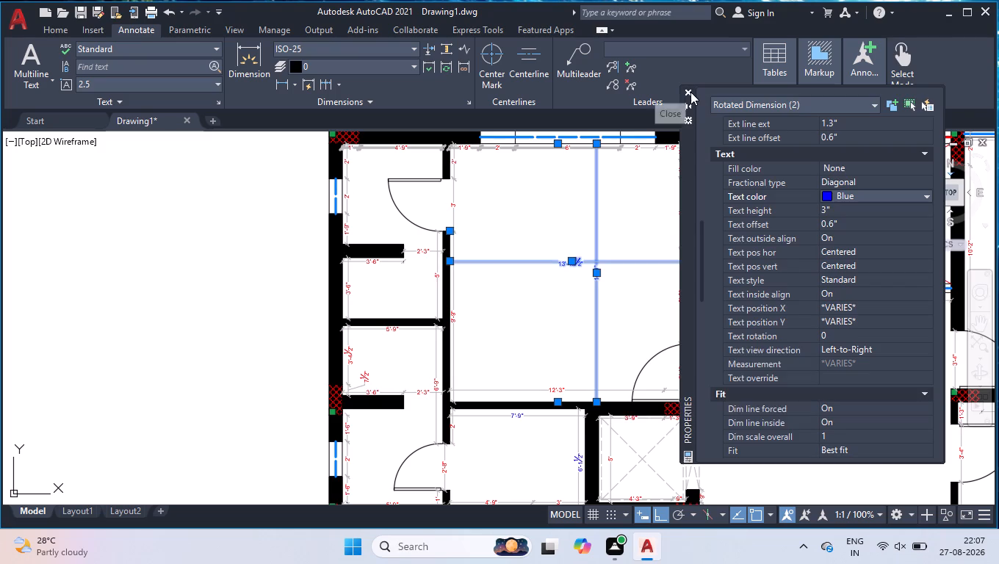
pyautogui.click(690, 92)
pyautogui.keyDown('shift'); pyautogui.click(641, 238); pyautogui.keyUp('shift')
pyautogui.keyDown('shift'); pyautogui.click(486, 337); pyautogui.keyUp('shift')
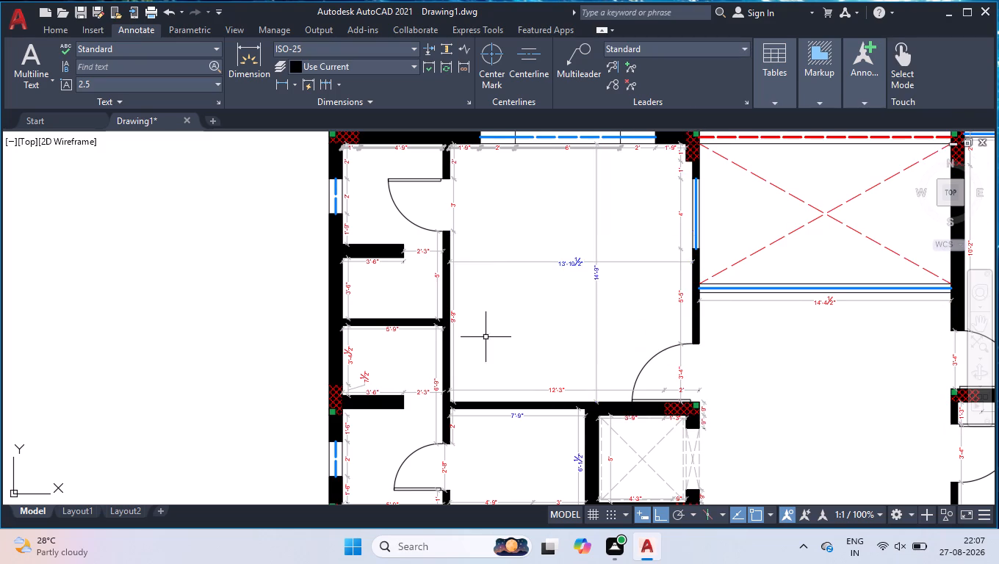
pyautogui.scroll(1, 591, 278)
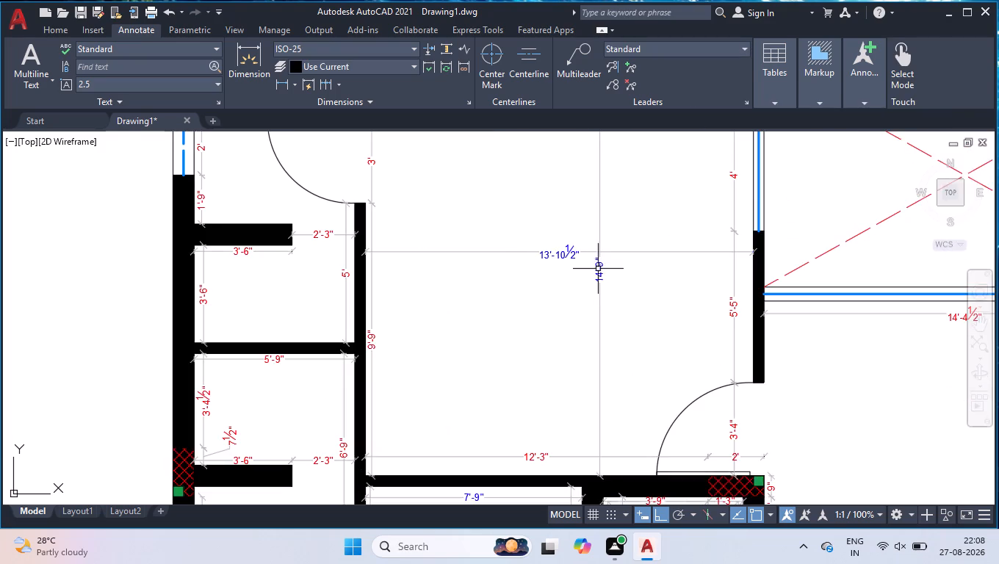
# Examine the large room's blue overall width and height dimensions and the dimensions around them.
pyautogui.scroll(4, 609, 259)
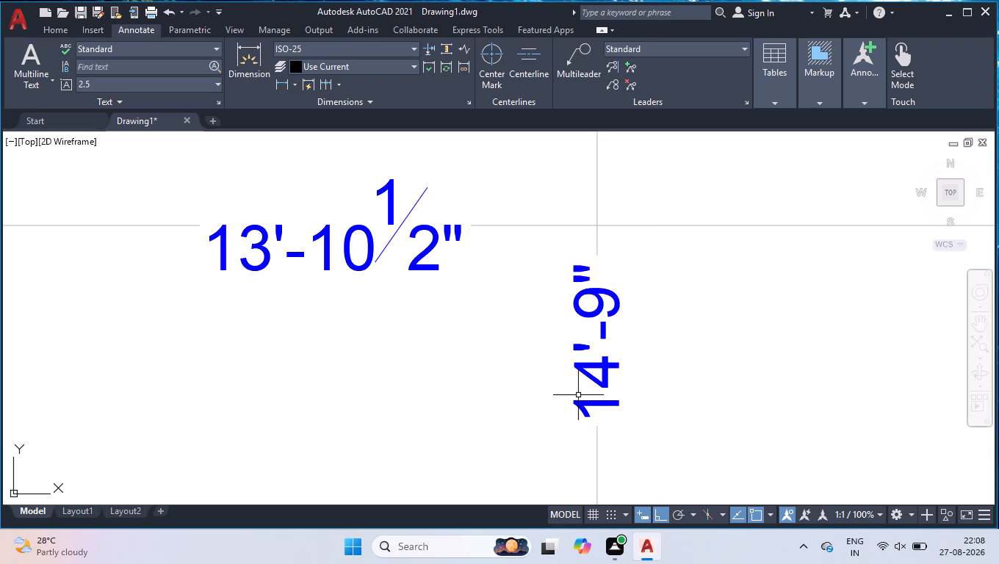
pyautogui.scroll(-6, 616, 256)
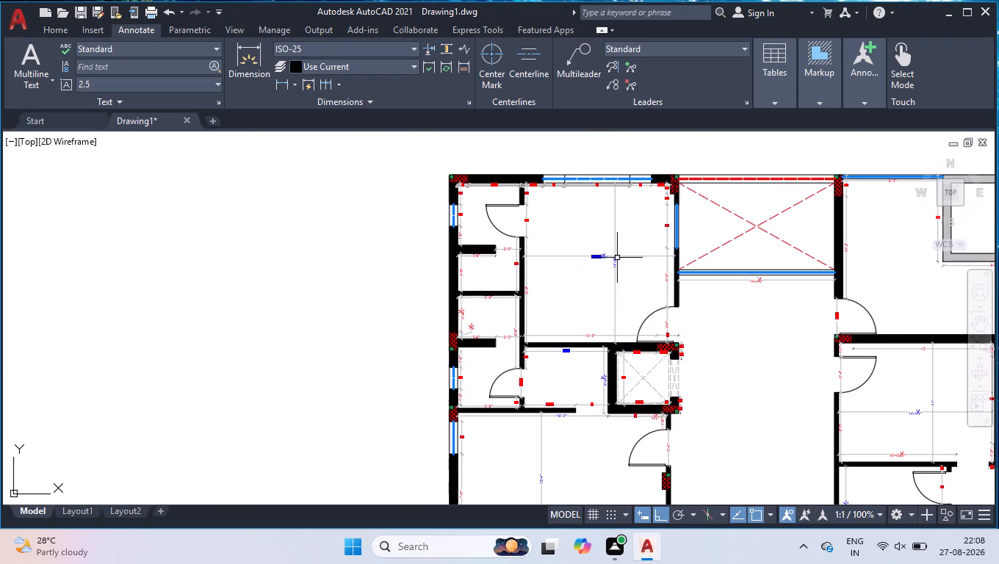
pyautogui.scroll(4, 622, 253)
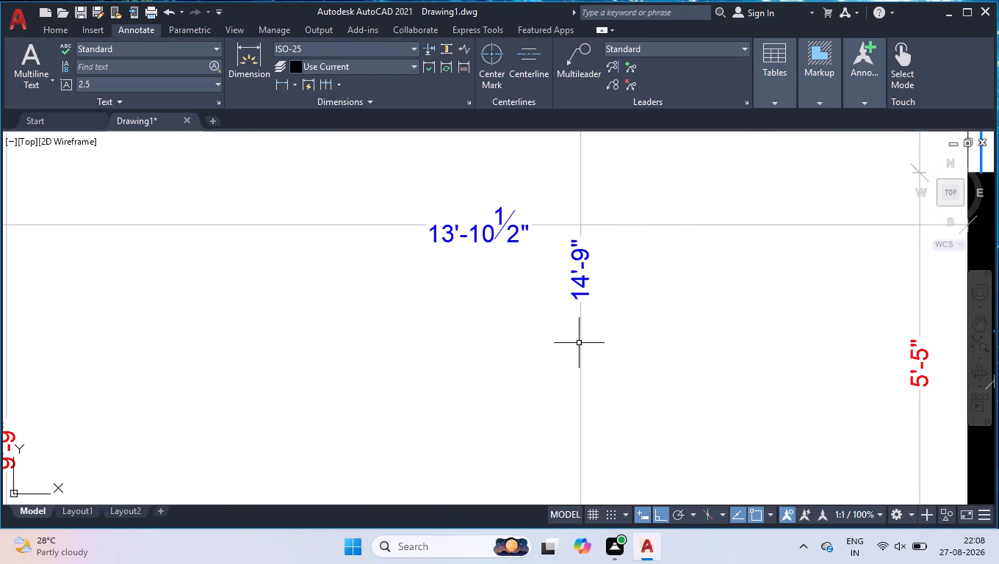
pyautogui.scroll(-3, 599, 344)
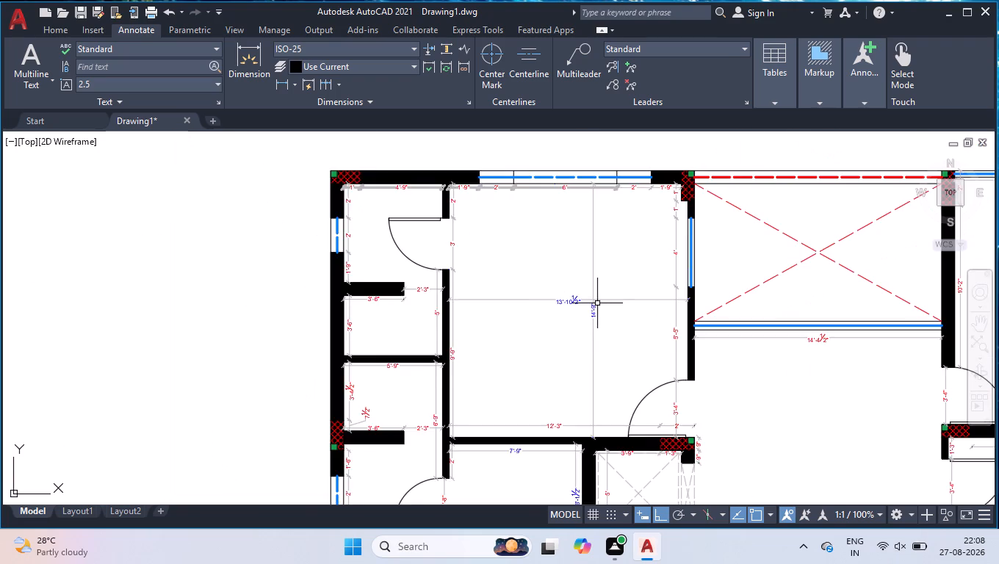
pyautogui.scroll(-1, 600, 301)
pyautogui.scroll(2, 603, 302)
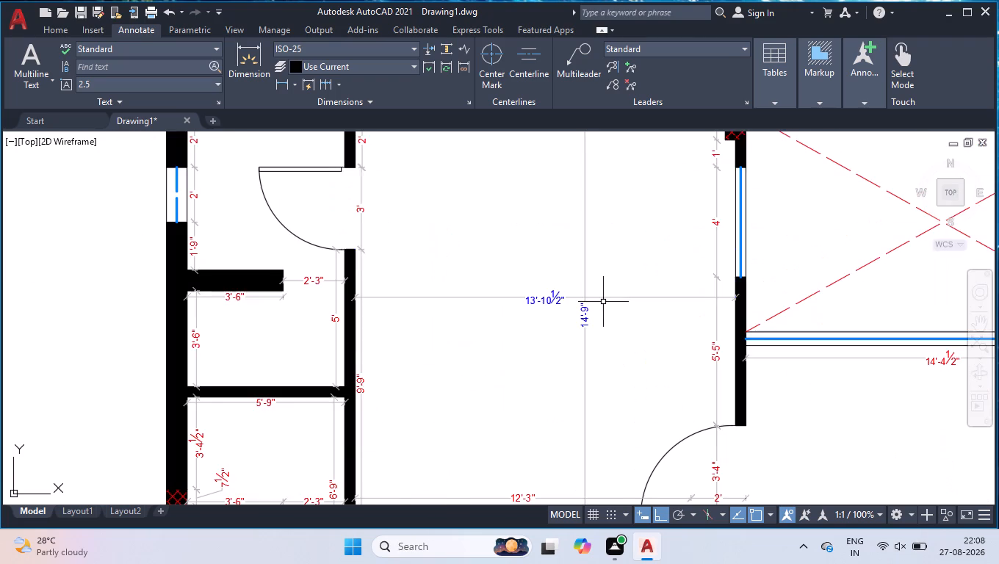
pyautogui.scroll(-1, 603, 302)
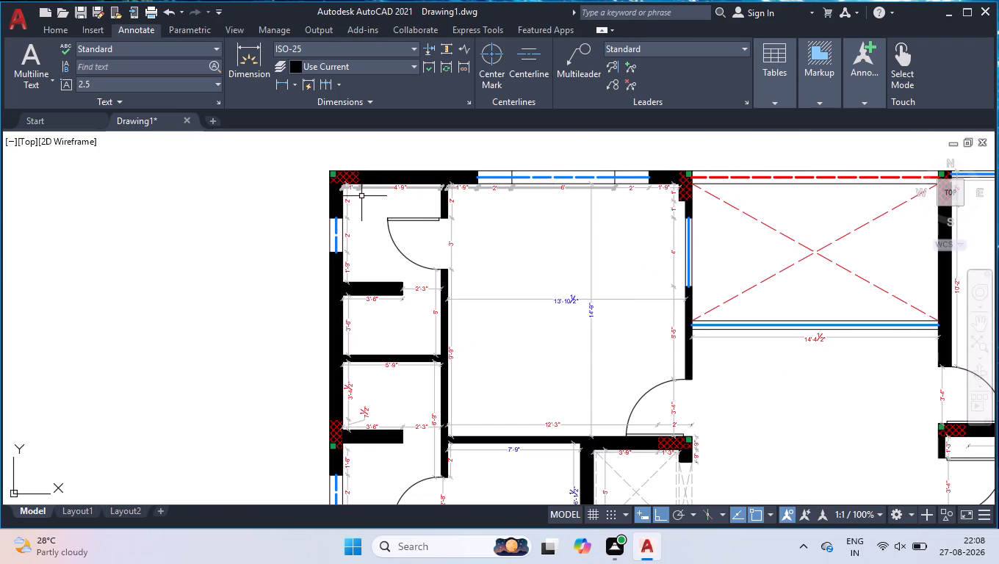
# Set the lineweight of the upper bathroom's 1' and 4'-9" top wall dimensions to ByLayer.
pyautogui.scroll(1, 348, 175)
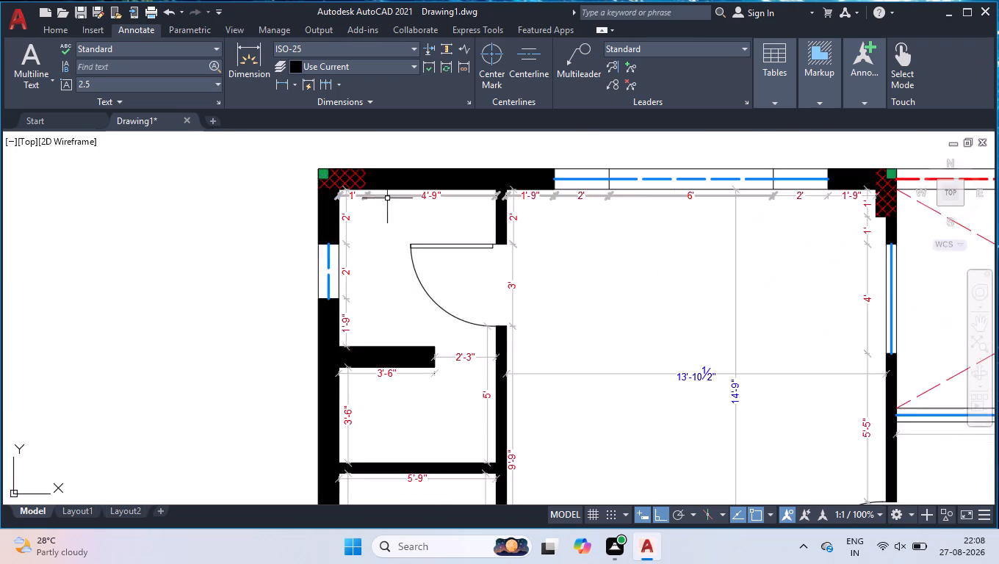
pyautogui.scroll(4, 387, 196)
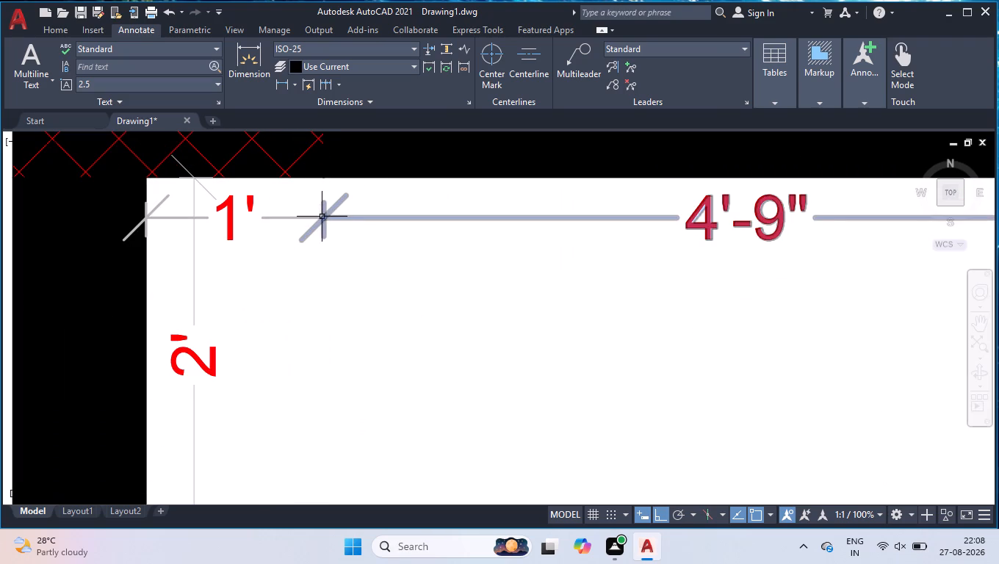
pyautogui.click(325, 220)
pyautogui.click(289, 217)
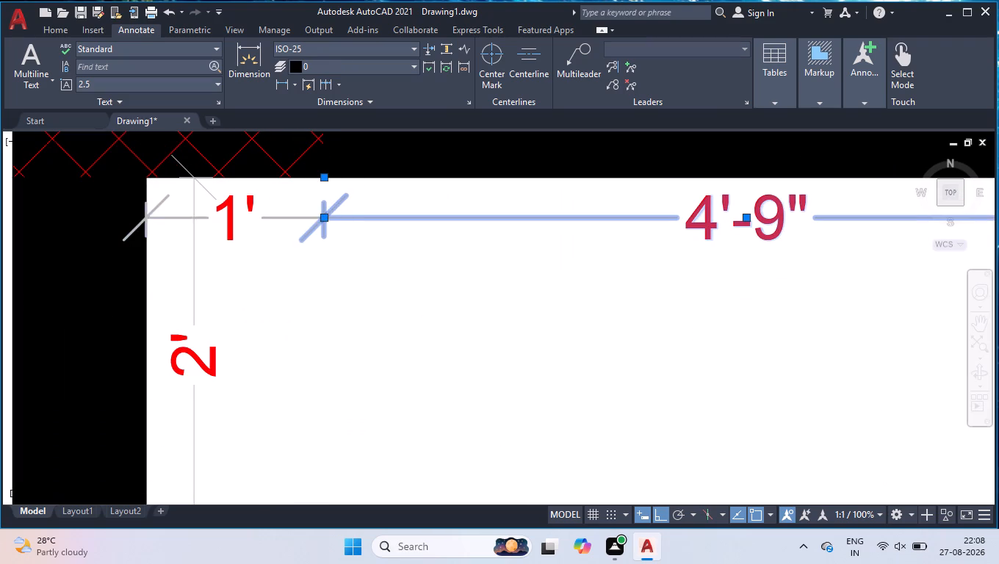
pyautogui.scroll(-2, 355, 271)
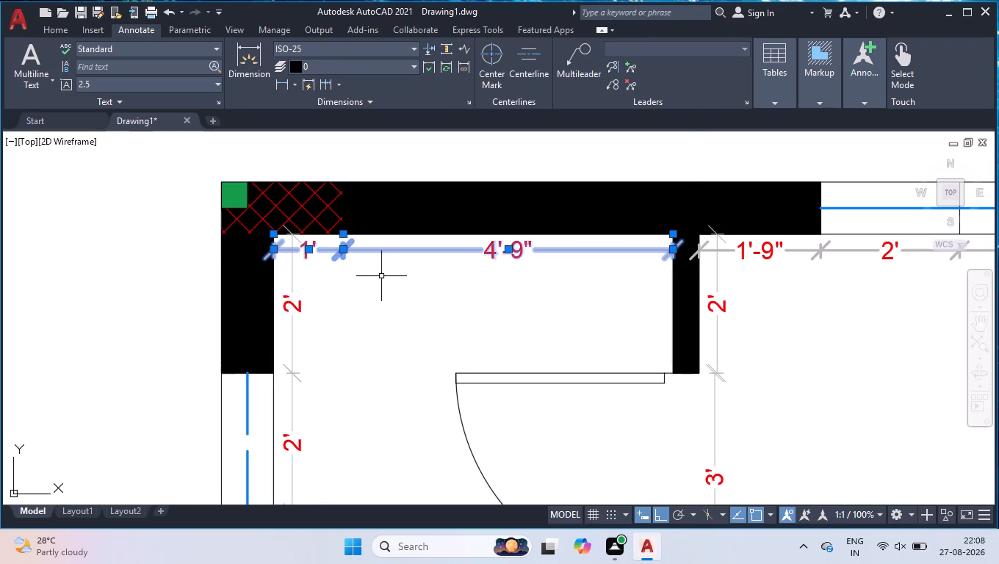
pyautogui.hotkey('ctrl', '1')
pyautogui.doubleClick(860, 204)
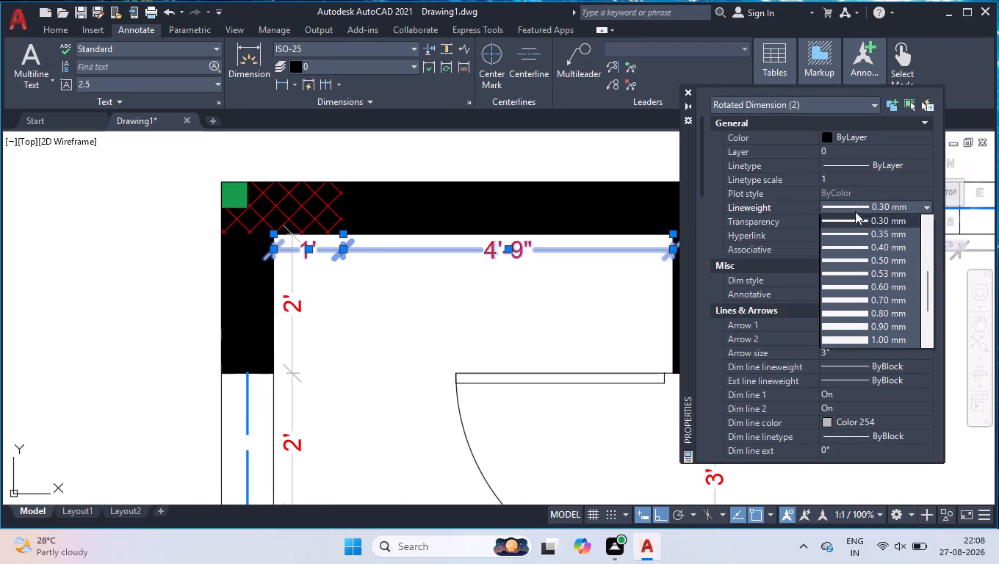
pyautogui.scroll(4, 835, 264)
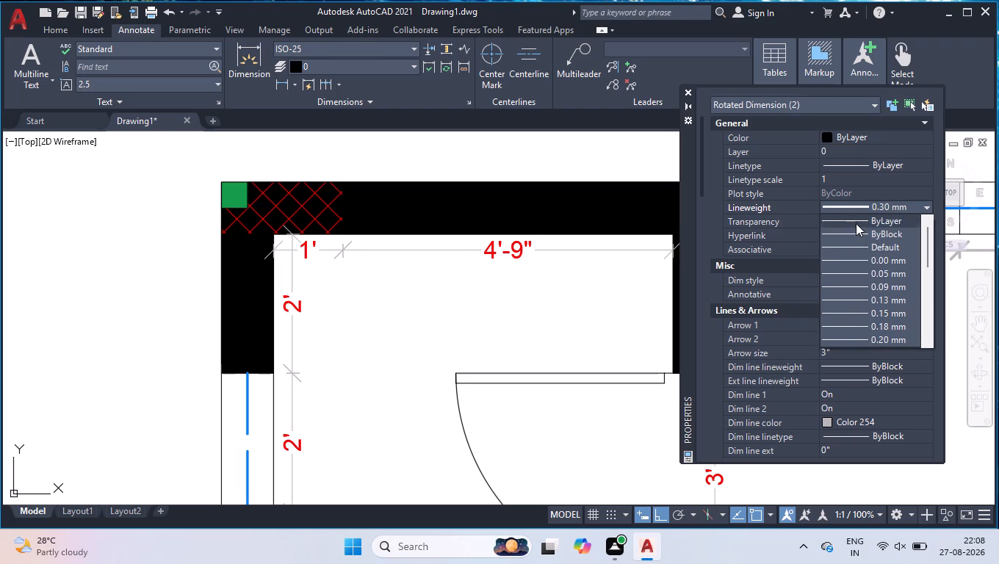
pyautogui.click(856, 223)
pyautogui.click(685, 89)
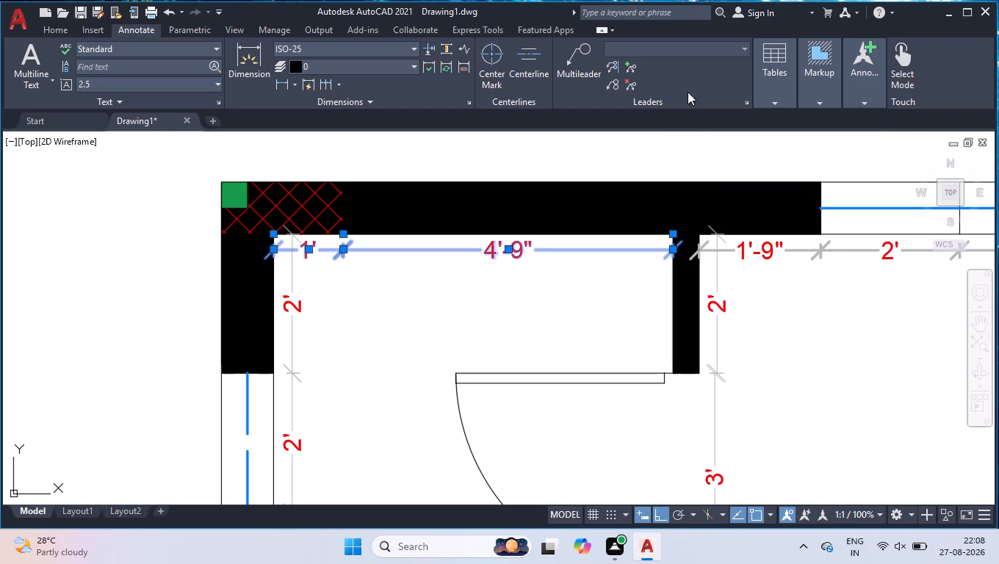
# Select all similar dimensions in the drawing, set their lineweight to ByLayer, and clear the selection.
pyautogui.rightClick(439, 301)
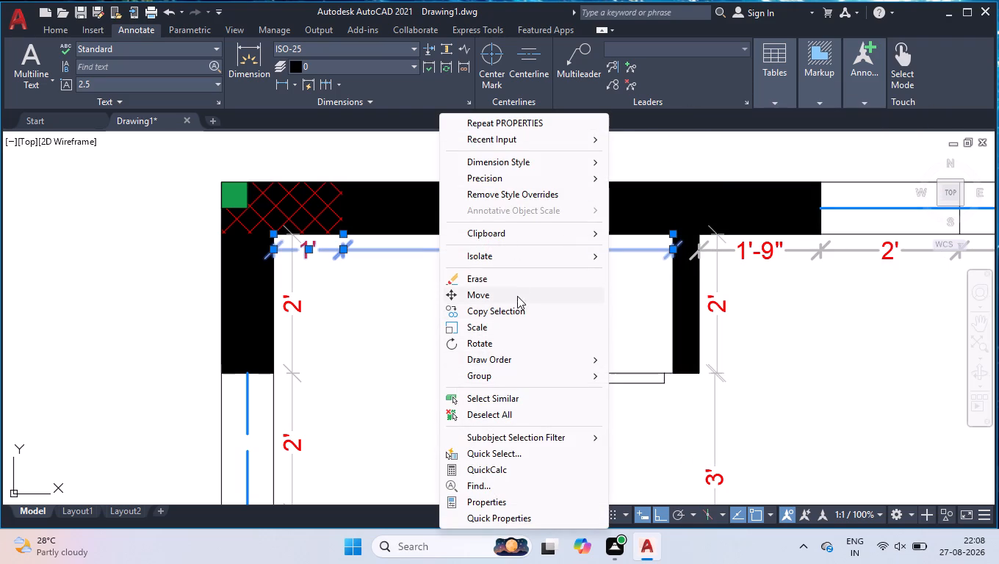
pyautogui.click(502, 398)
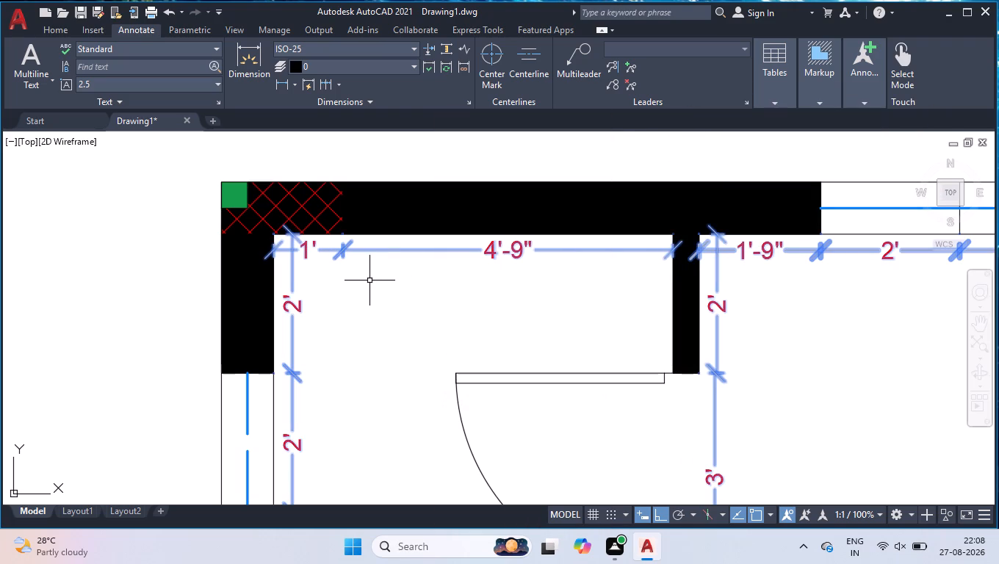
pyautogui.hotkey('ctrl', '1')
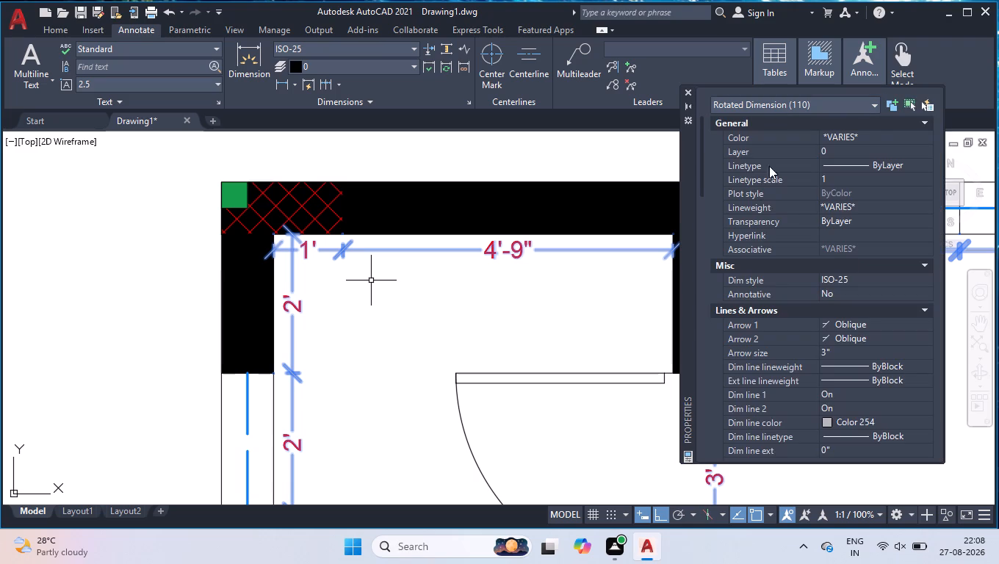
pyautogui.doubleClick(873, 162)
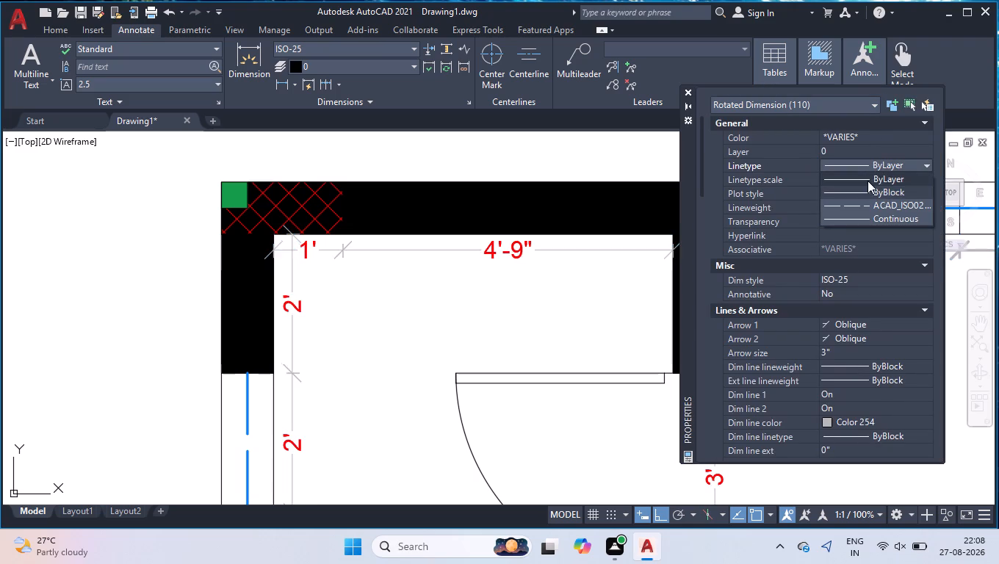
pyautogui.click(870, 165)
pyautogui.doubleClick(852, 203)
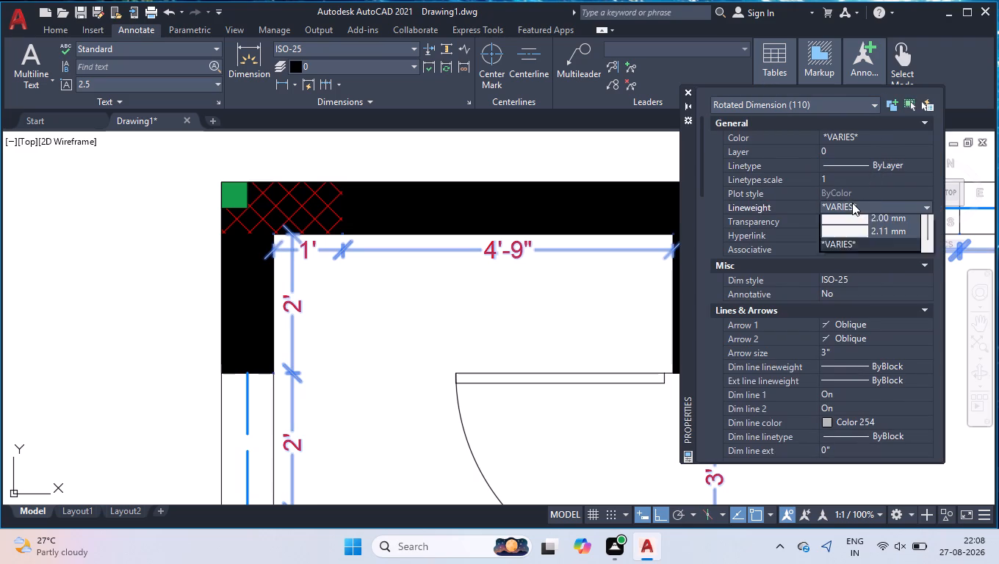
pyautogui.scroll(10, 844, 243)
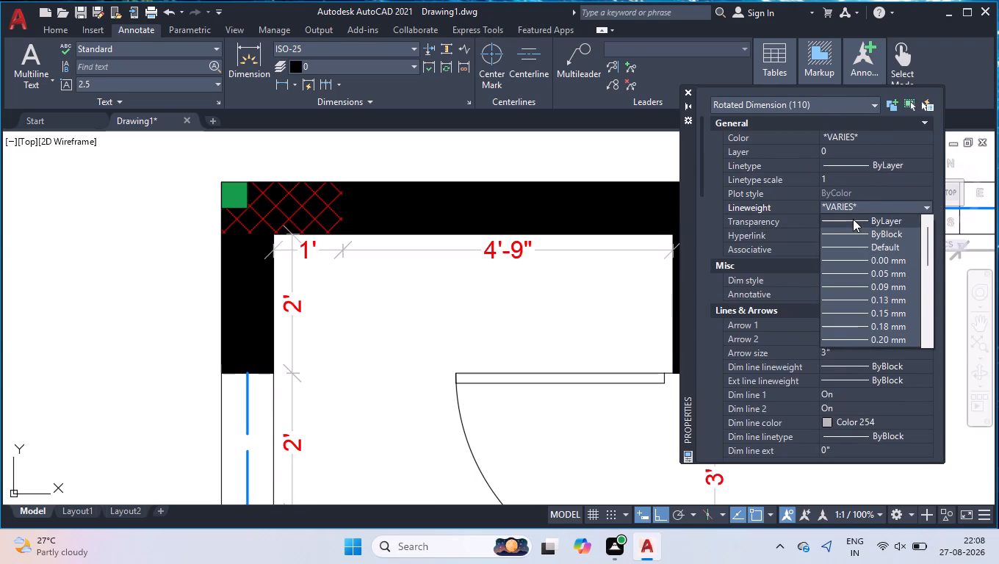
pyautogui.click(853, 221)
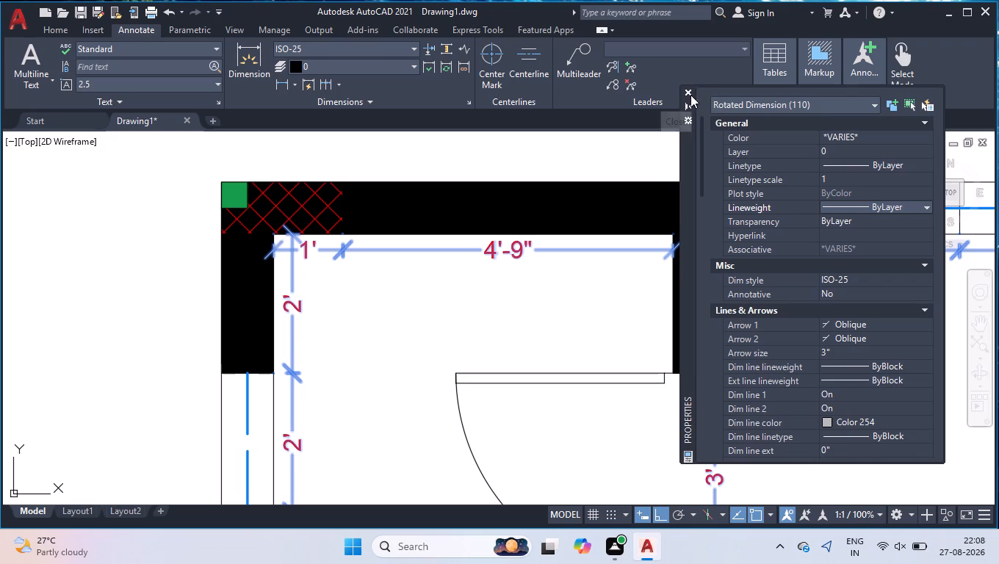
pyautogui.click(690, 95)
pyautogui.rightClick(427, 316)
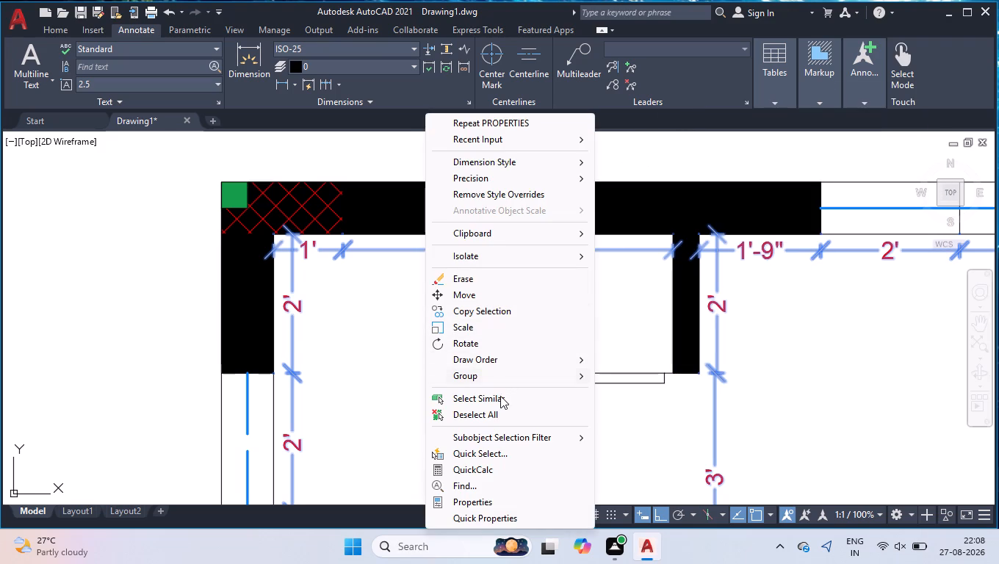
pyautogui.click(498, 412)
# Inspect the dimension lines and texts in the large room, along its window wall, and in the adjoining bathrooms.
pyautogui.scroll(-3, 426, 290)
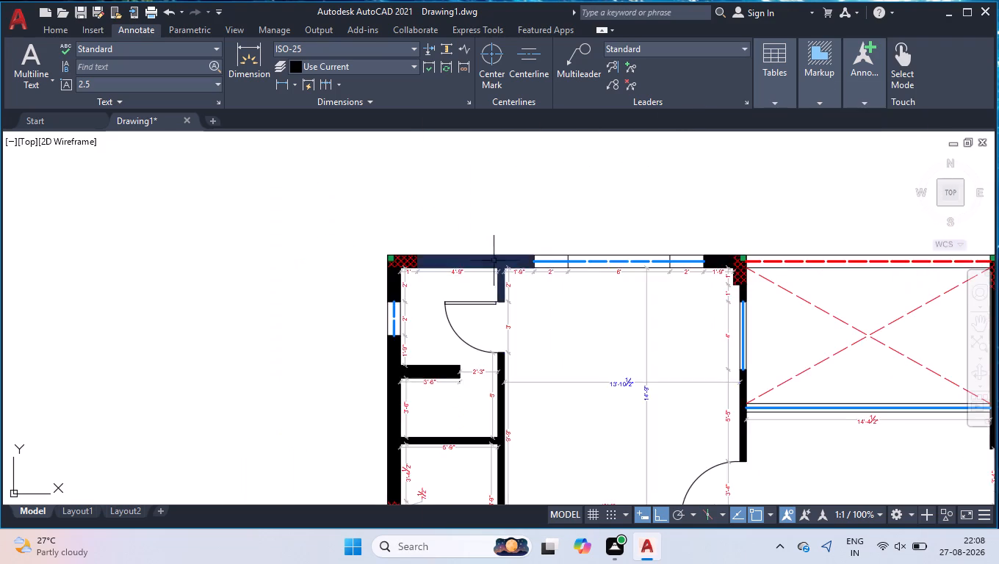
pyautogui.scroll(-1, 560, 234)
pyautogui.scroll(1, 674, 321)
pyautogui.scroll(2, 552, 356)
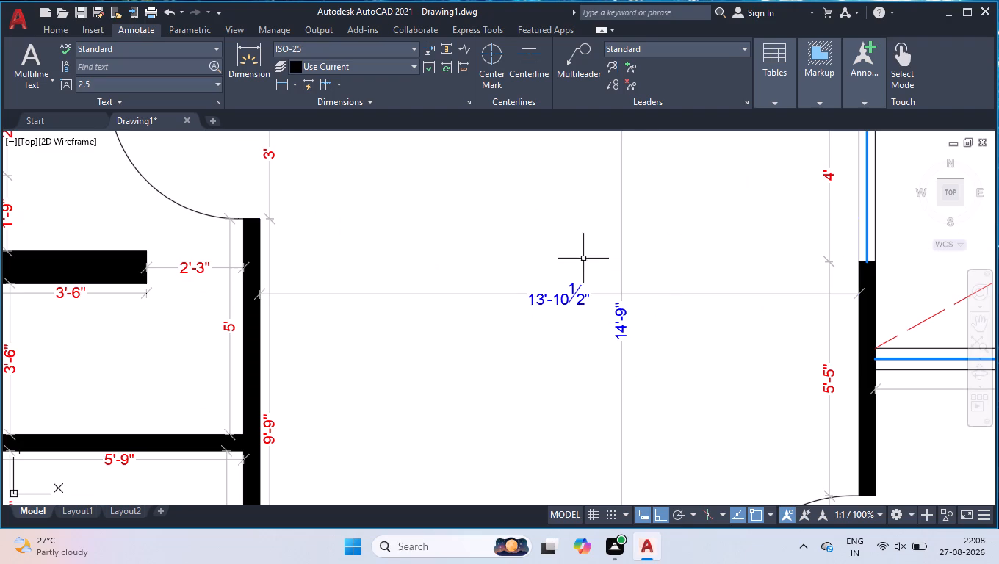
pyautogui.scroll(-2, 564, 283)
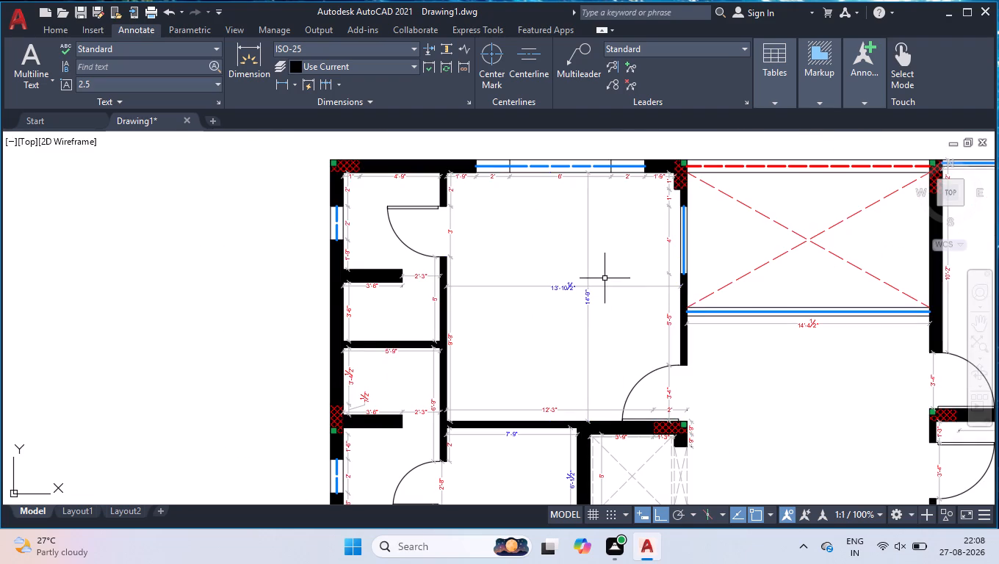
pyautogui.scroll(2, 605, 278)
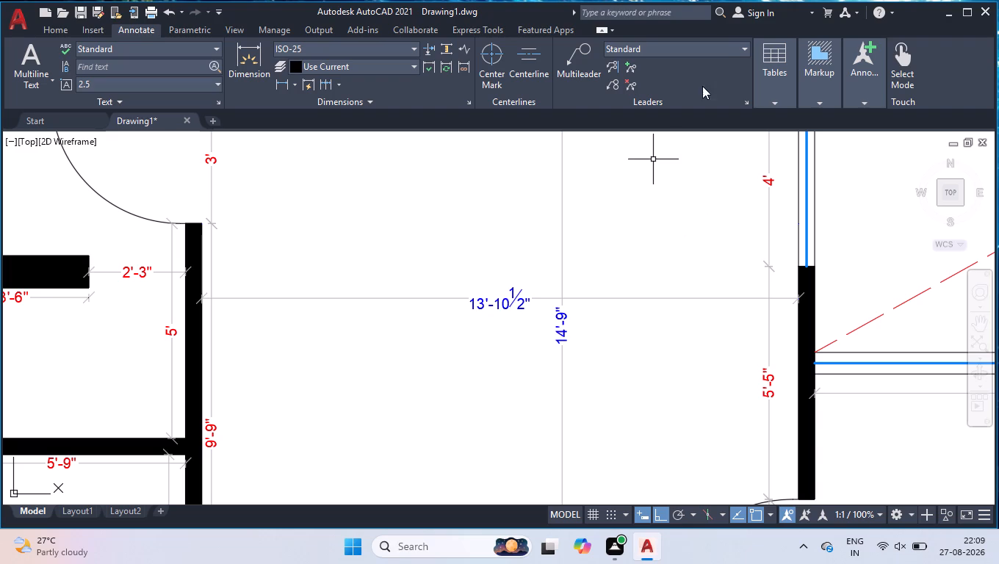
pyautogui.scroll(-2, 505, 264)
pyautogui.scroll(1, 528, 178)
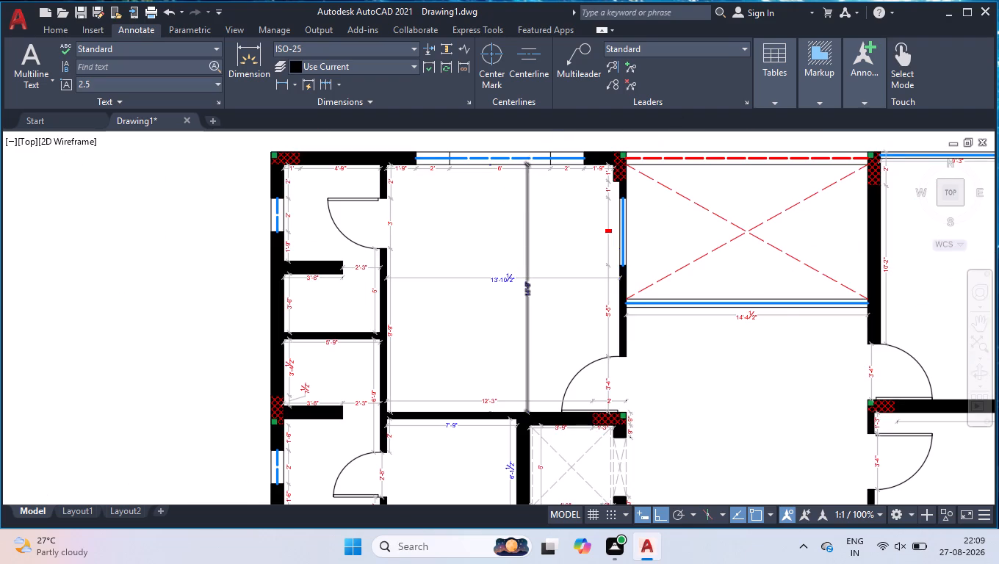
pyautogui.scroll(3, 532, 155)
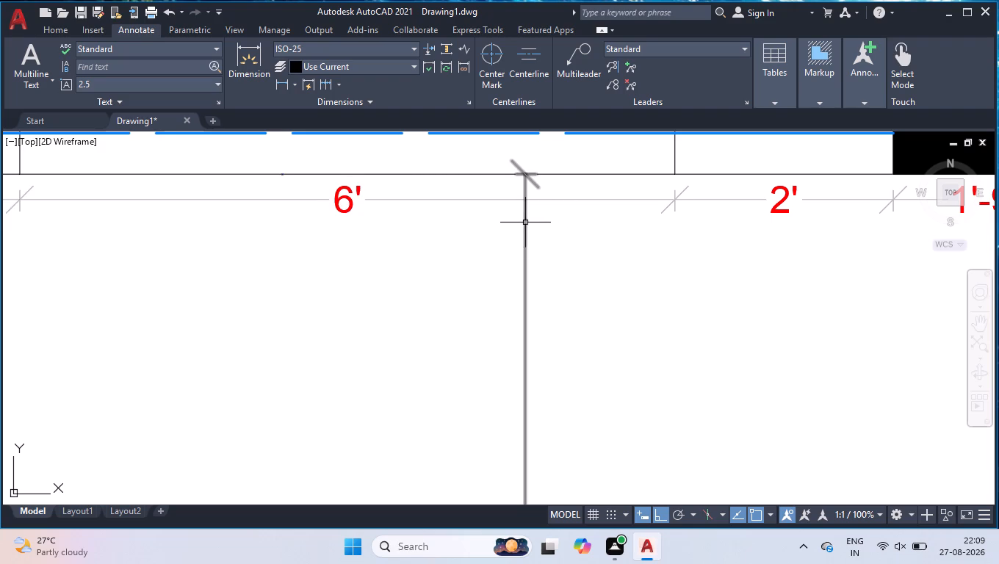
pyautogui.scroll(-4, 555, 247)
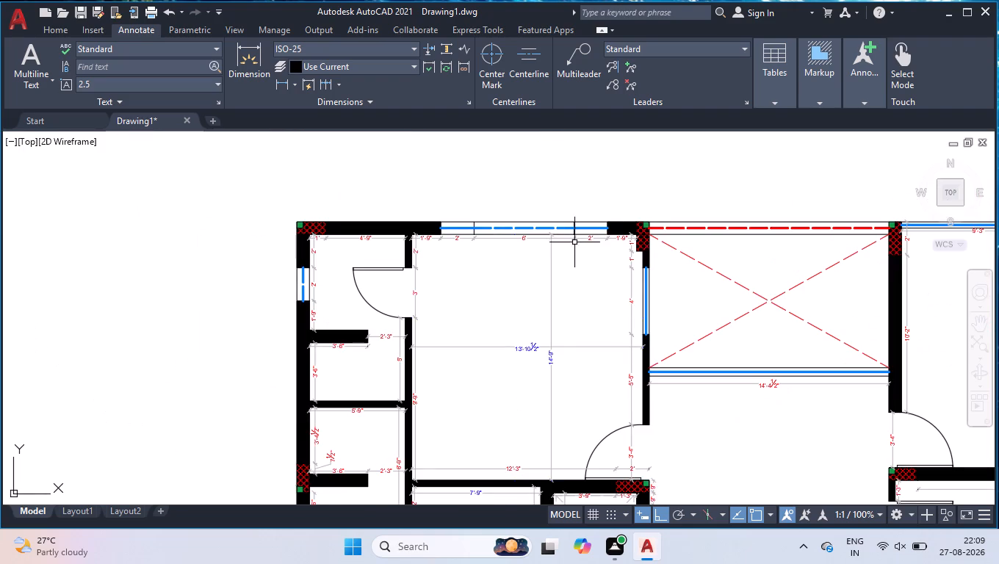
pyautogui.scroll(1, 536, 308)
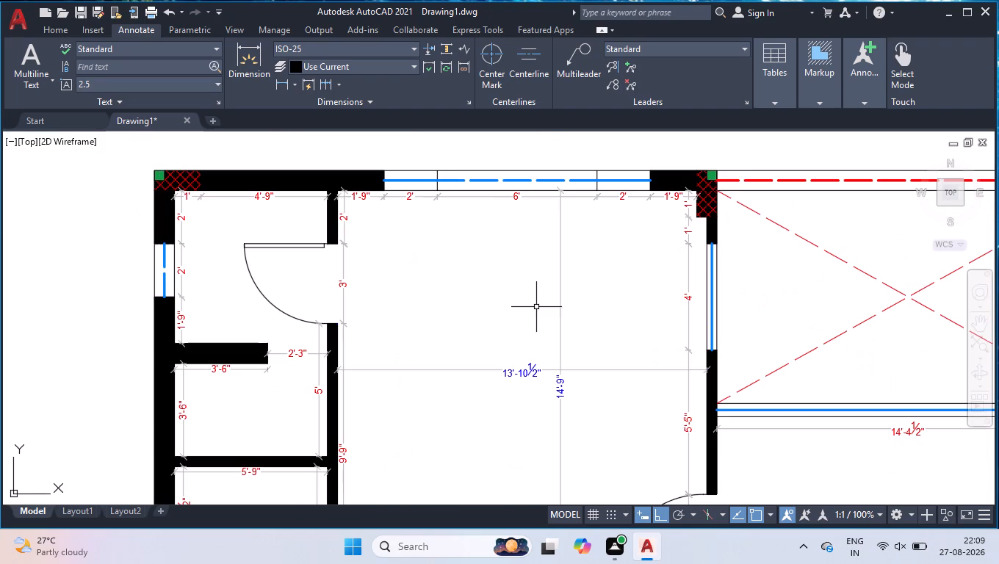
pyautogui.scroll(1, 543, 293)
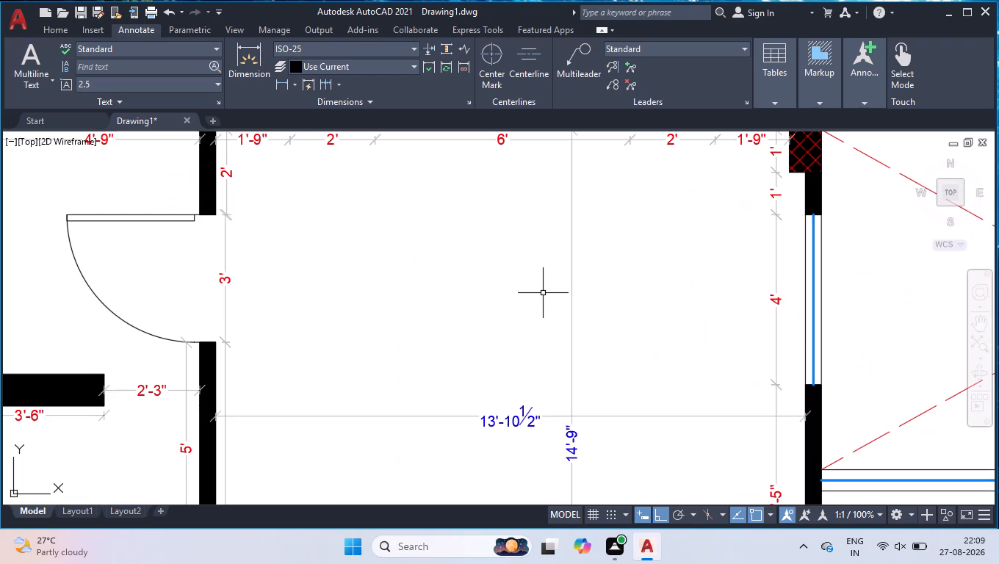
pyautogui.scroll(-2, 543, 293)
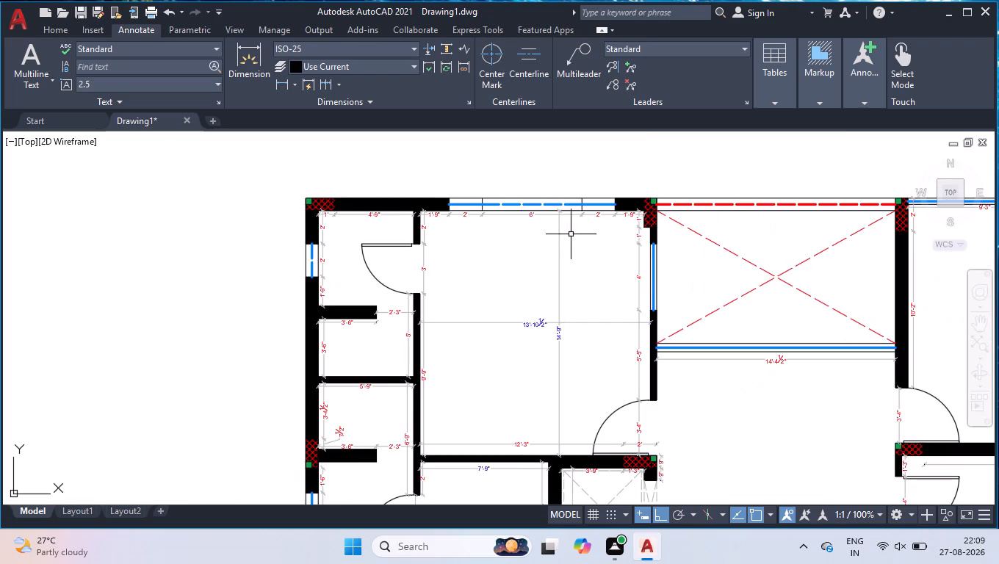
pyautogui.scroll(-1, 571, 234)
pyautogui.scroll(1, 554, 360)
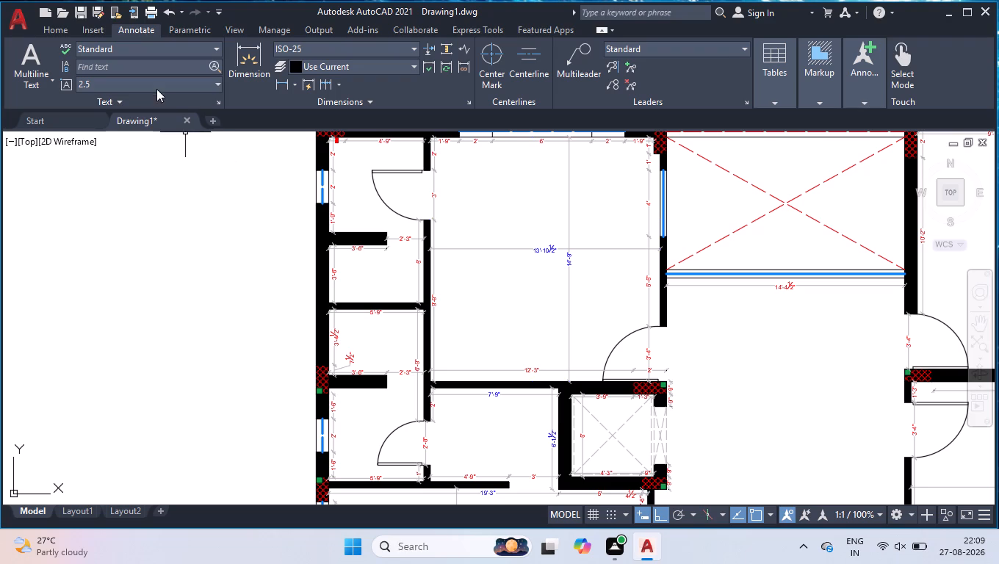
pyautogui.click(57, 29)
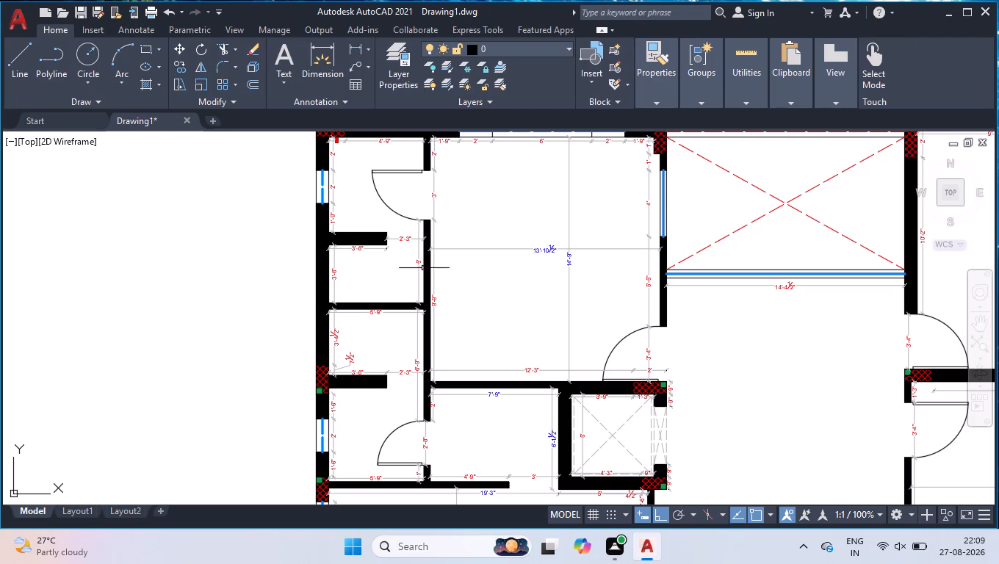
pyautogui.scroll(-1, 411, 282)
pyautogui.scroll(1, 546, 312)
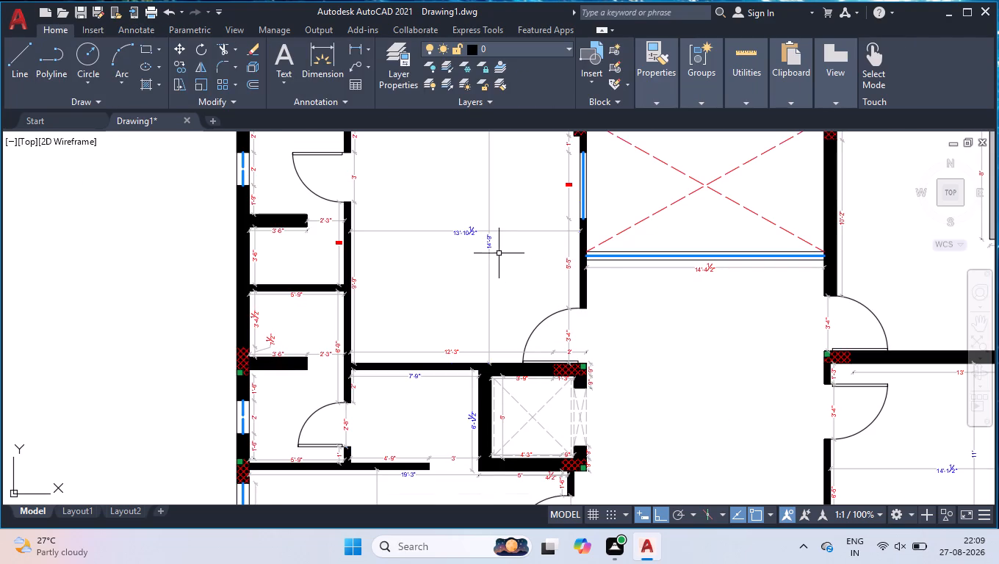
pyautogui.scroll(2, 496, 251)
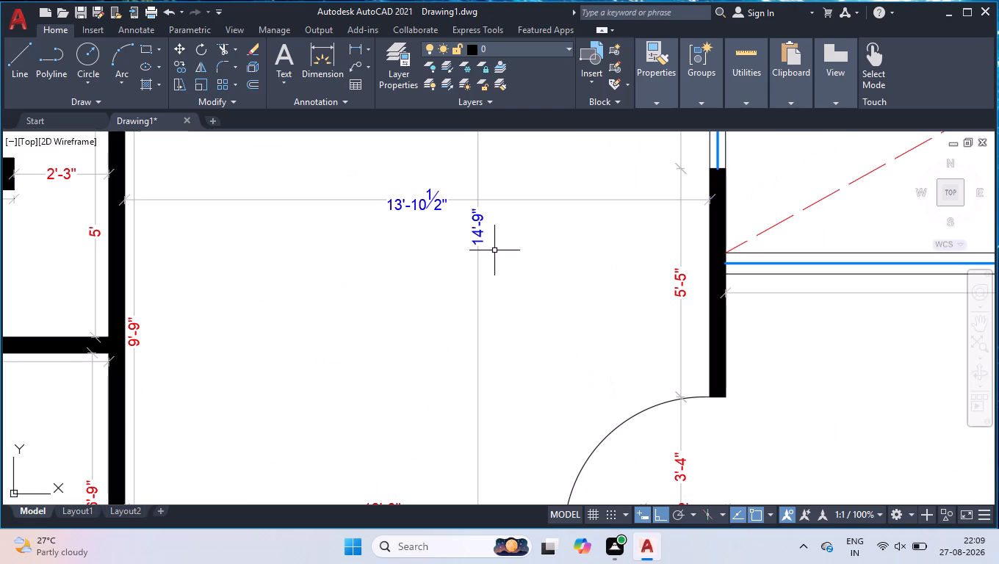
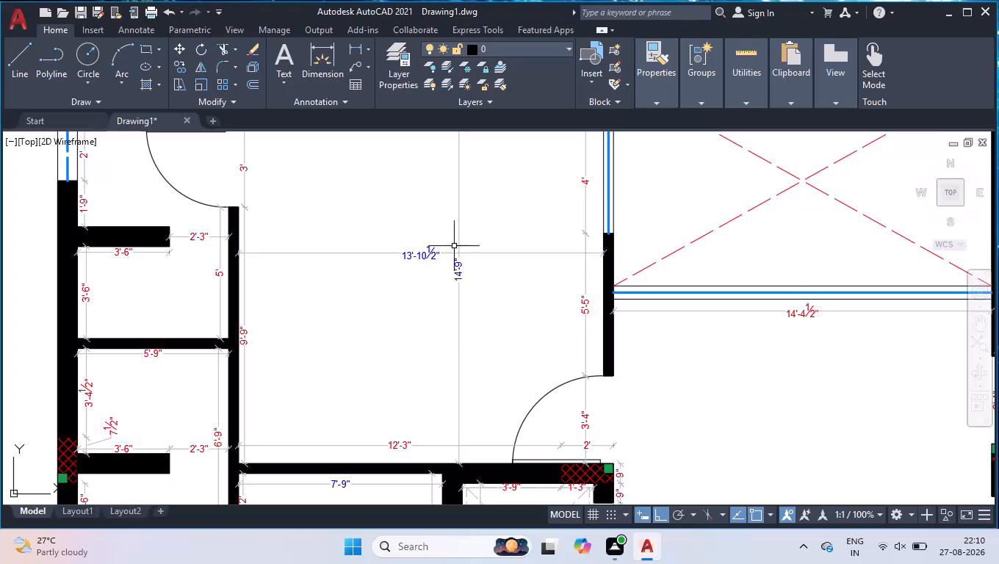
# Label the lift shaft with two-line text, LIFT and 5'-0" X 5'-0", at 3" height in grey colour 8.
pyautogui.scroll(1, 459, 262)
pyautogui.scroll(-1, 485, 274)
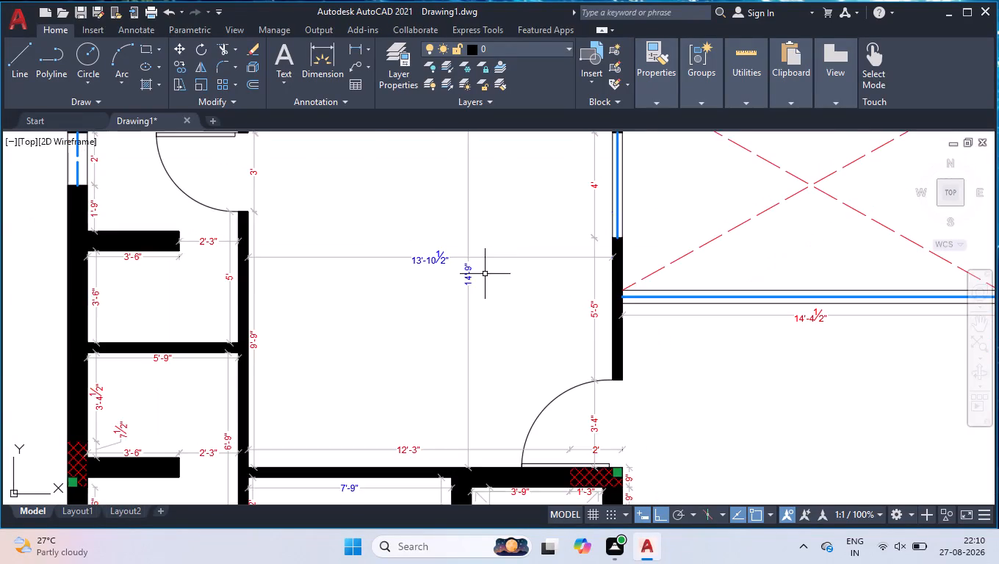
pyautogui.scroll(-2, 511, 265)
pyautogui.scroll(2, 475, 385)
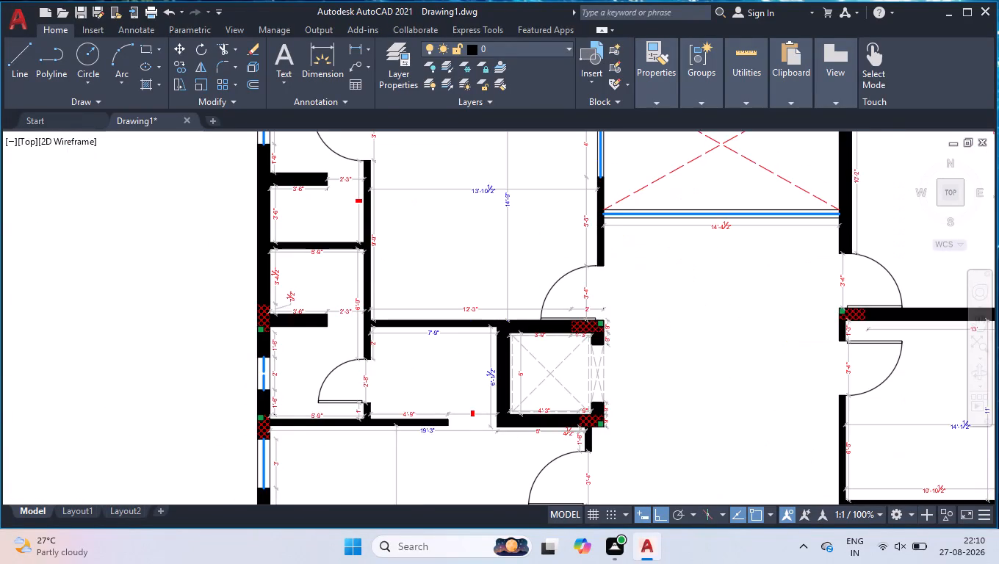
pyautogui.scroll(2, 682, 426)
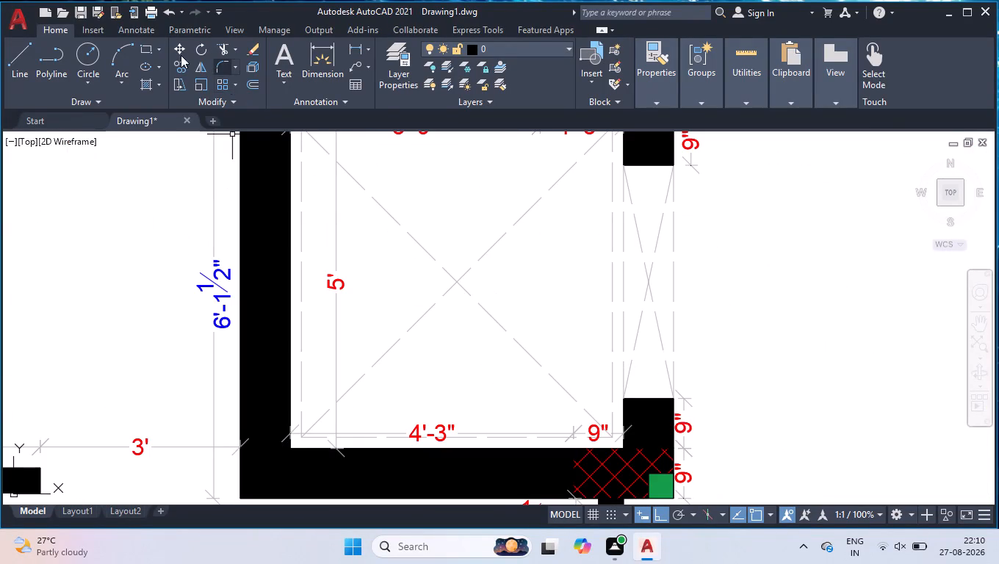
pyautogui.click(289, 55)
pyautogui.click(365, 158)
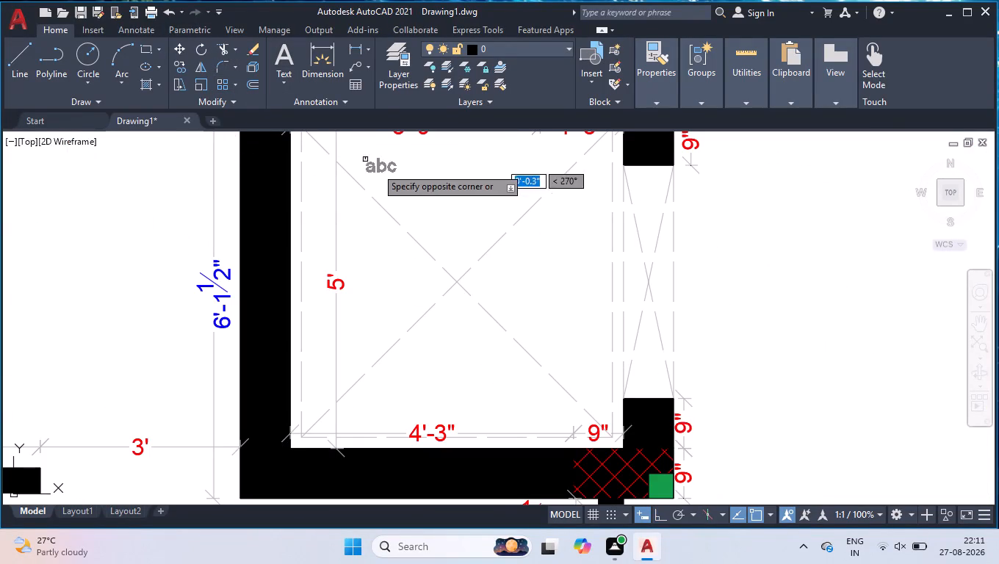
pyautogui.click(548, 196)
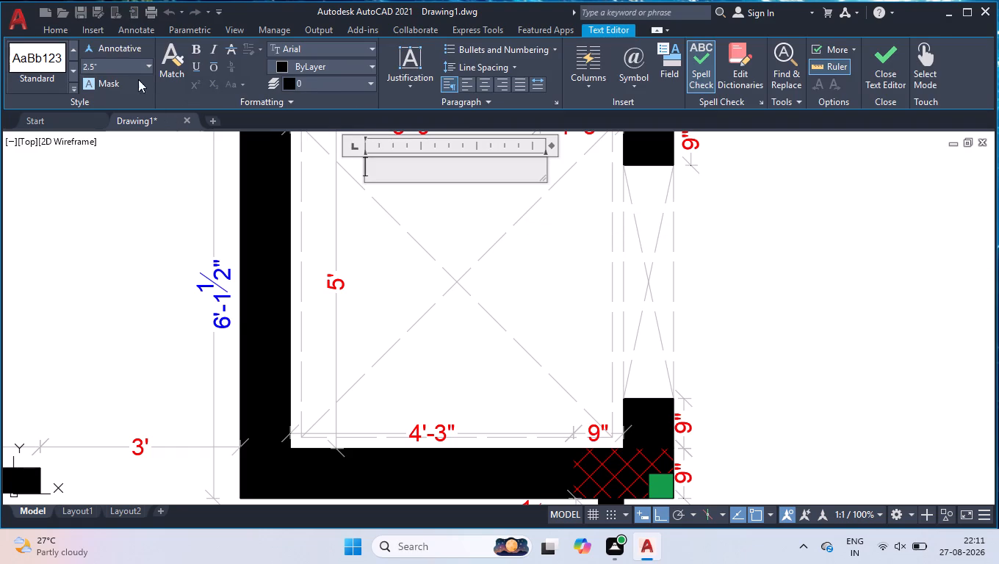
pyautogui.click(123, 62)
pyautogui.press('3')
pyautogui.press('Return')
pyautogui.doubleClick(353, 66)
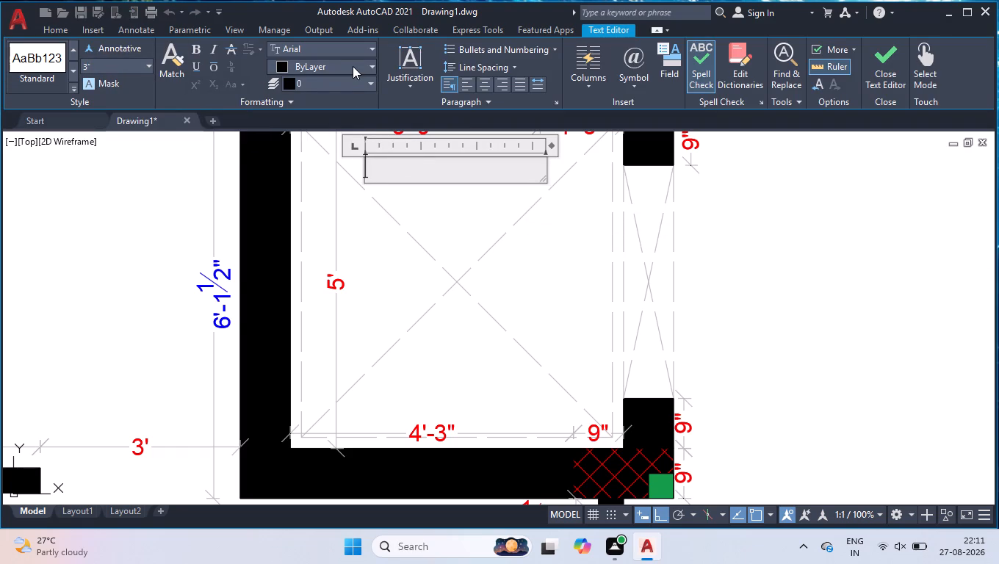
pyautogui.click(340, 68)
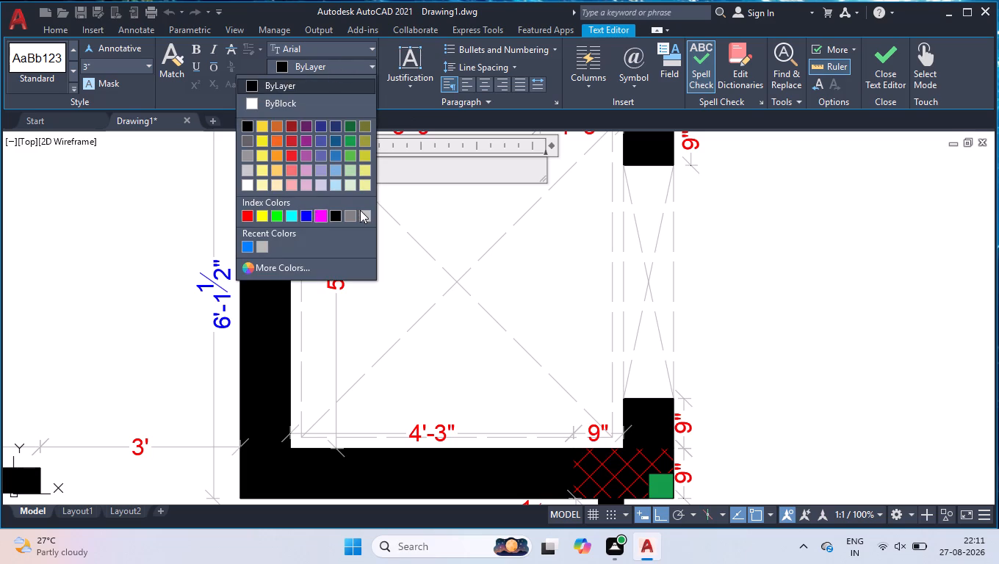
pyautogui.click(353, 213)
pyautogui.write('LIFT')
pyautogui.press('Return')
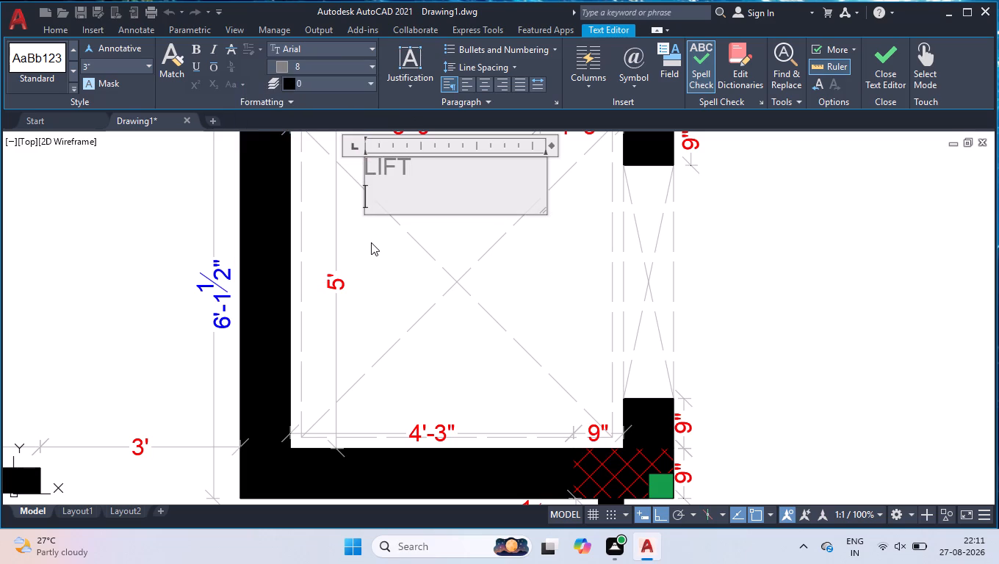
pyautogui.write('5\'-0" X')
pyautogui.press('space')
pyautogui.write("5'")
pyautogui.write('-0"')
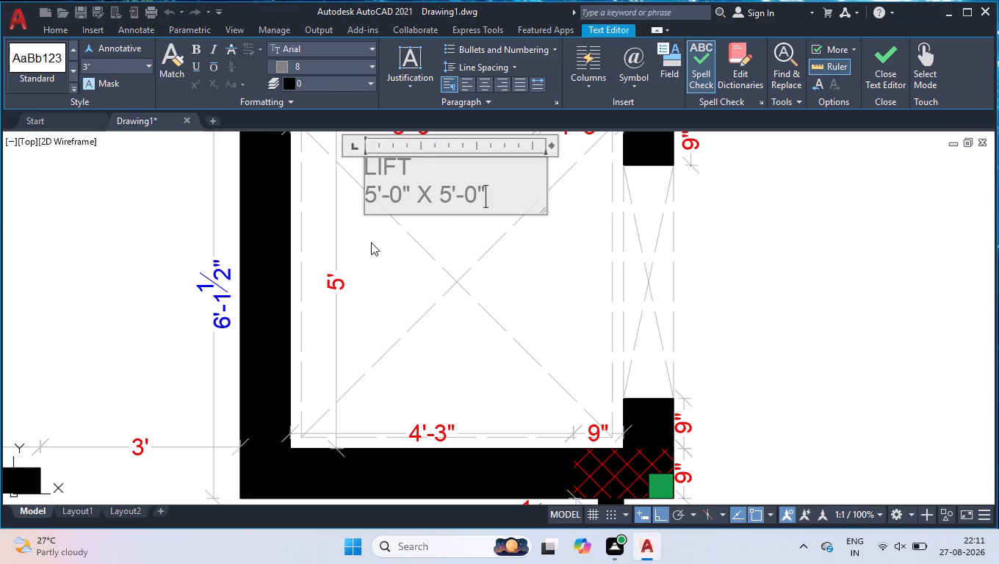
pyautogui.click(837, 251)
# Examine the lift label, the dimensions of the lift and adjoining passage, and the overall floor plan.
pyautogui.scroll(-1, 580, 305)
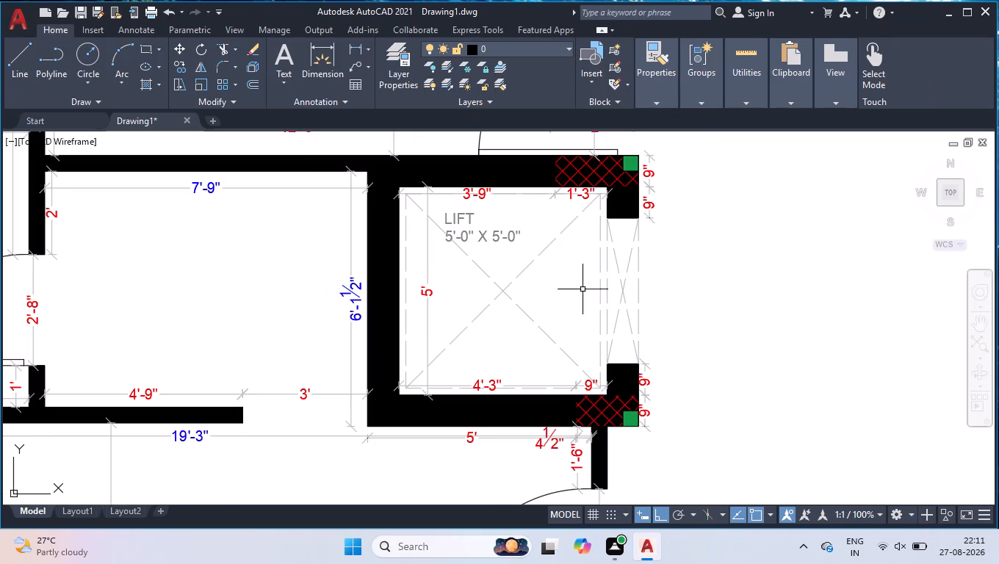
pyautogui.scroll(-1, 605, 265)
pyautogui.scroll(-1, 444, 293)
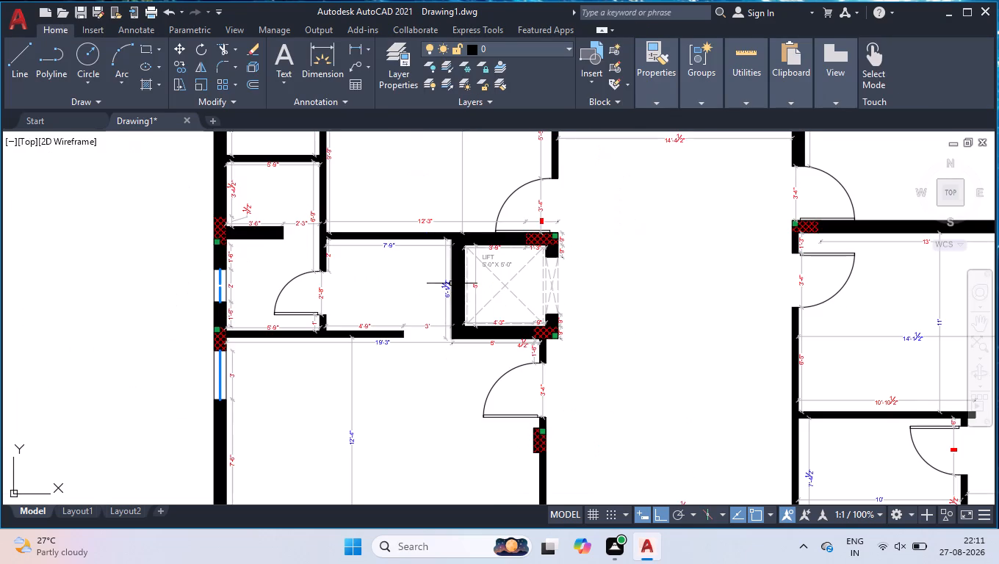
pyautogui.scroll(3, 378, 299)
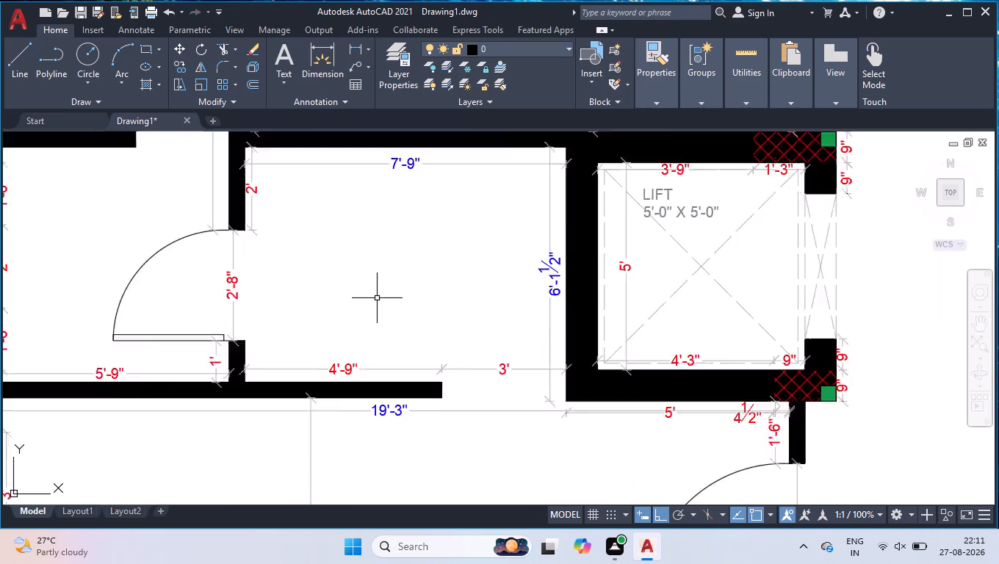
pyautogui.scroll(-2, 377, 298)
pyautogui.scroll(-1, 353, 354)
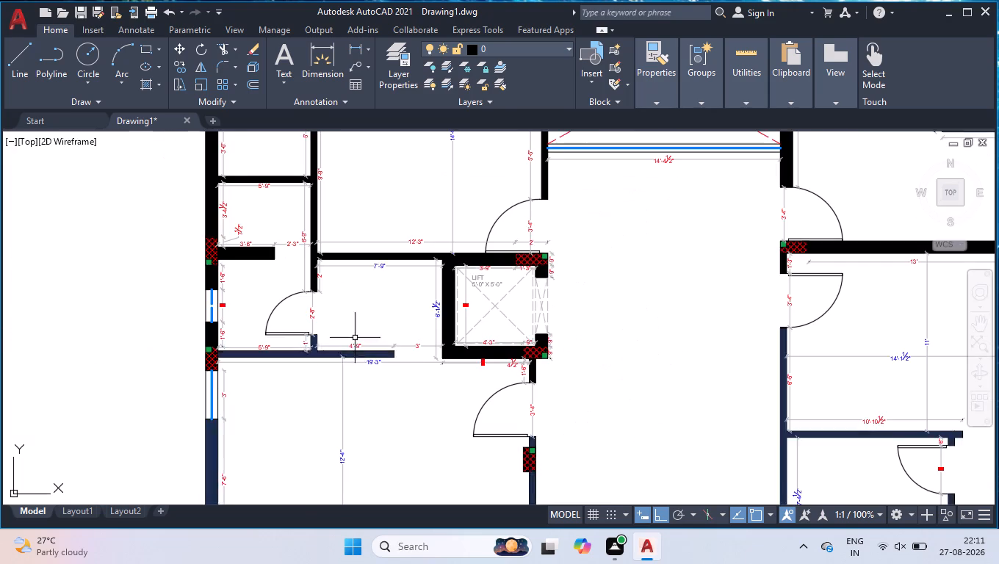
pyautogui.scroll(-2, 359, 247)
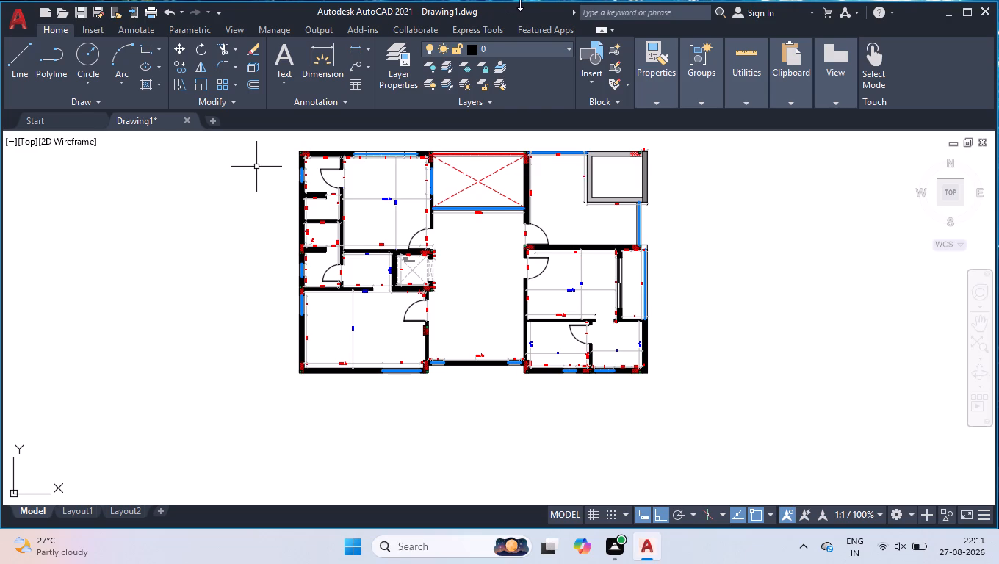
pyautogui.moveTo(520, 3); pyautogui.dragTo(535, 0)
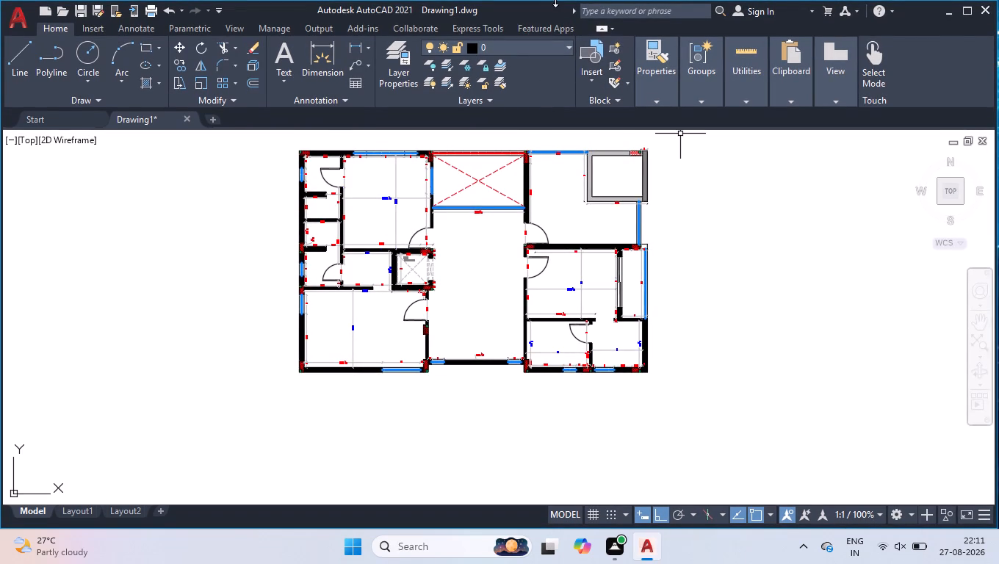
pyautogui.moveTo(555, 0); pyautogui.dragTo(566, 0)
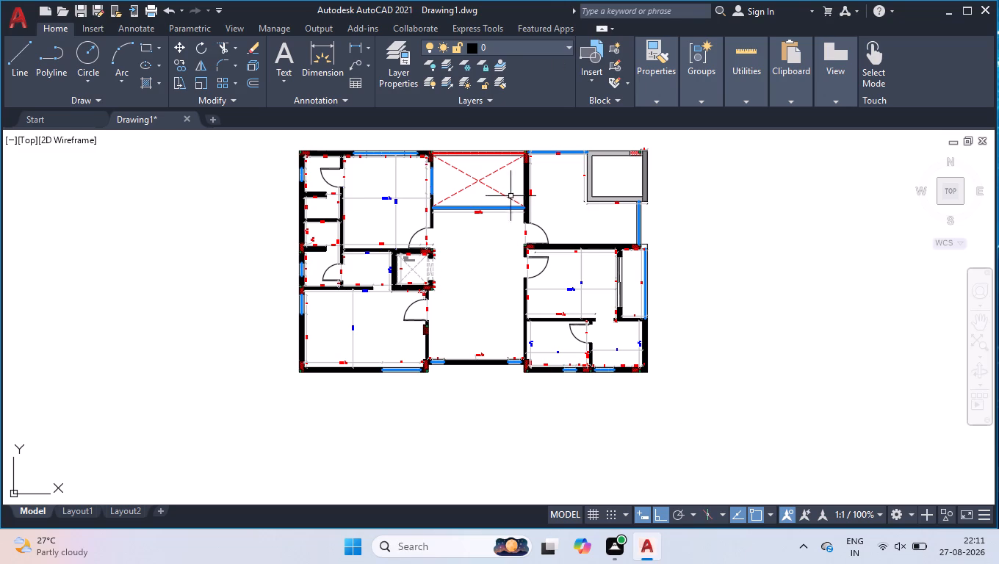
# Examine the dimensions along the blue window wall and around the grey-walled room in the plan's upper corner.
pyautogui.scroll(5, 556, 140)
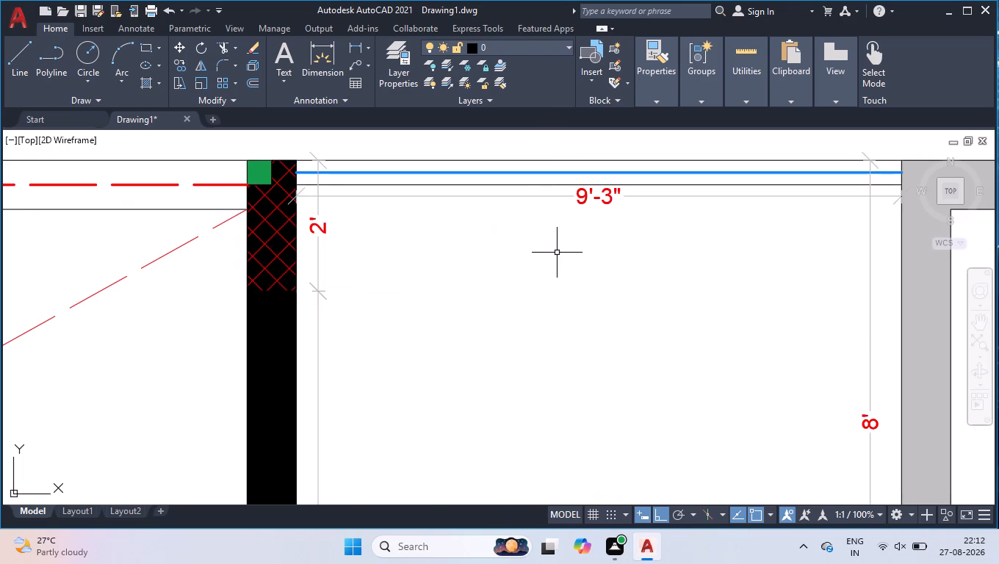
pyautogui.scroll(-4, 663, 255)
pyautogui.scroll(2, 789, 298)
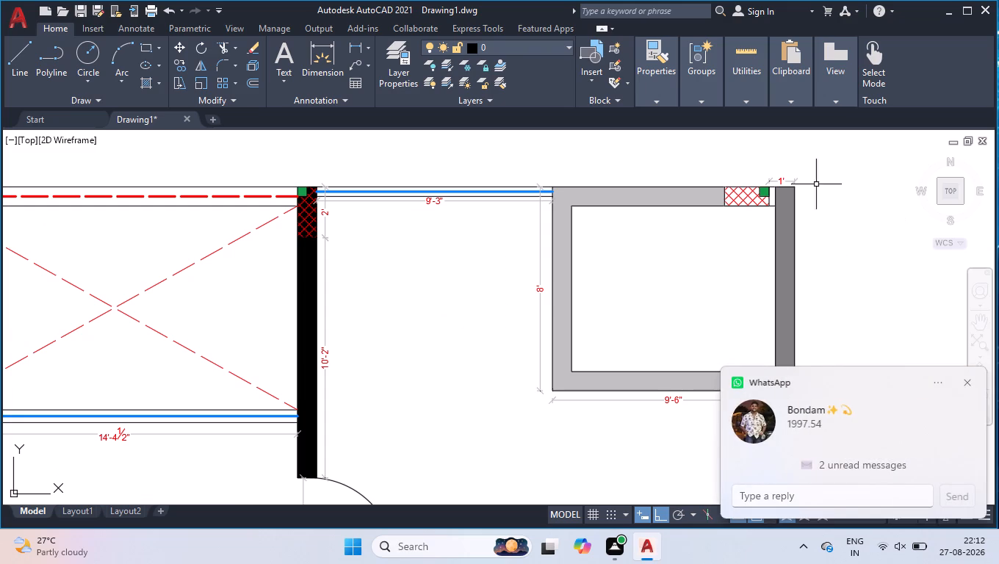
pyautogui.click(964, 384)
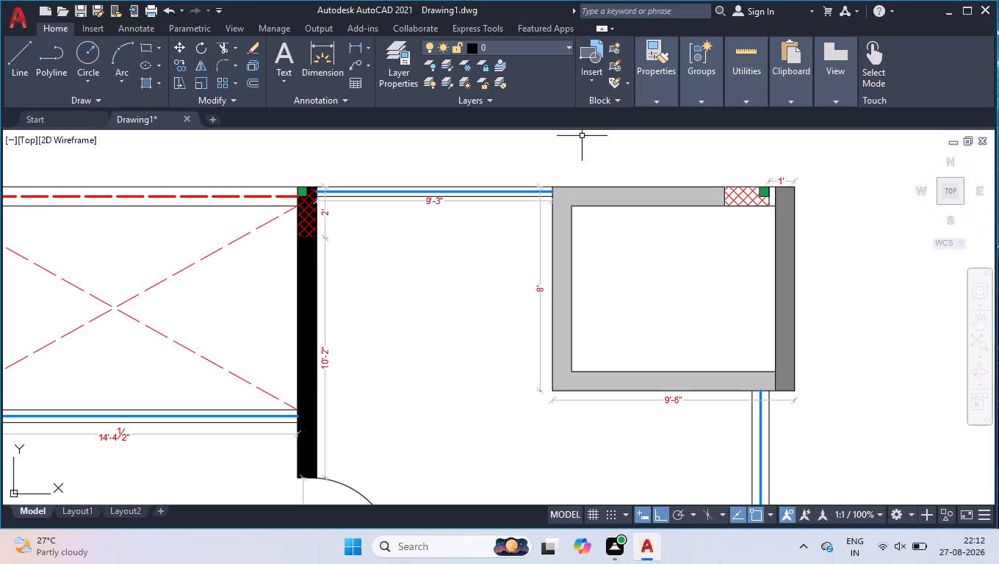
# Delete the black edge lines around the green square in the hatched column of the grey-walled room.
pyautogui.scroll(3, 768, 189)
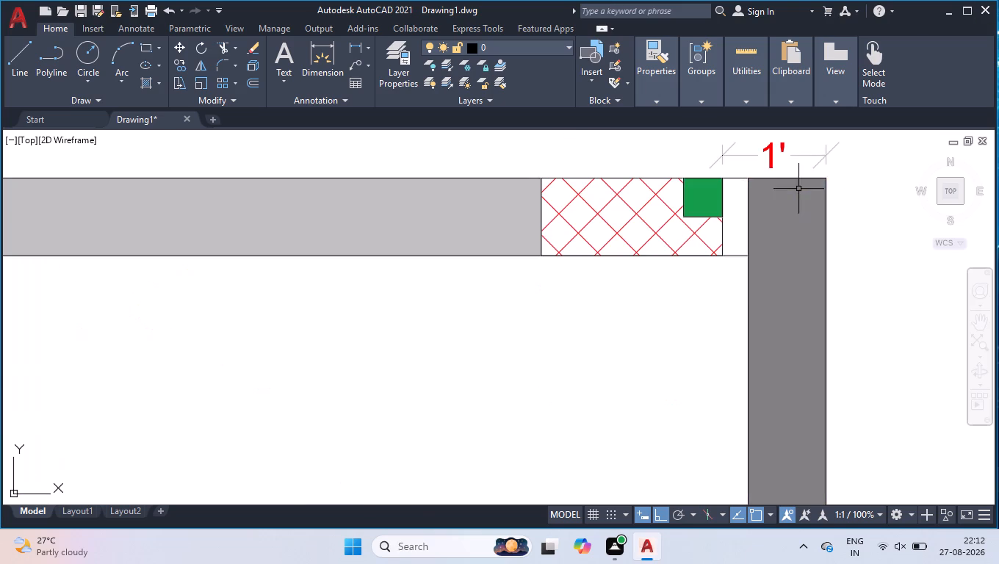
pyautogui.scroll(2, 765, 173)
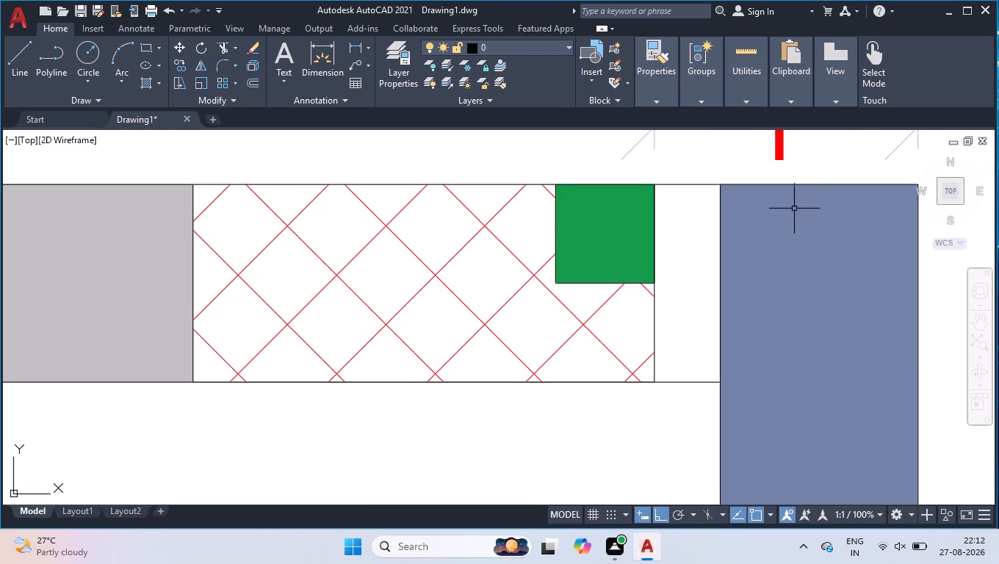
pyautogui.click(699, 173)
pyautogui.click(694, 175)
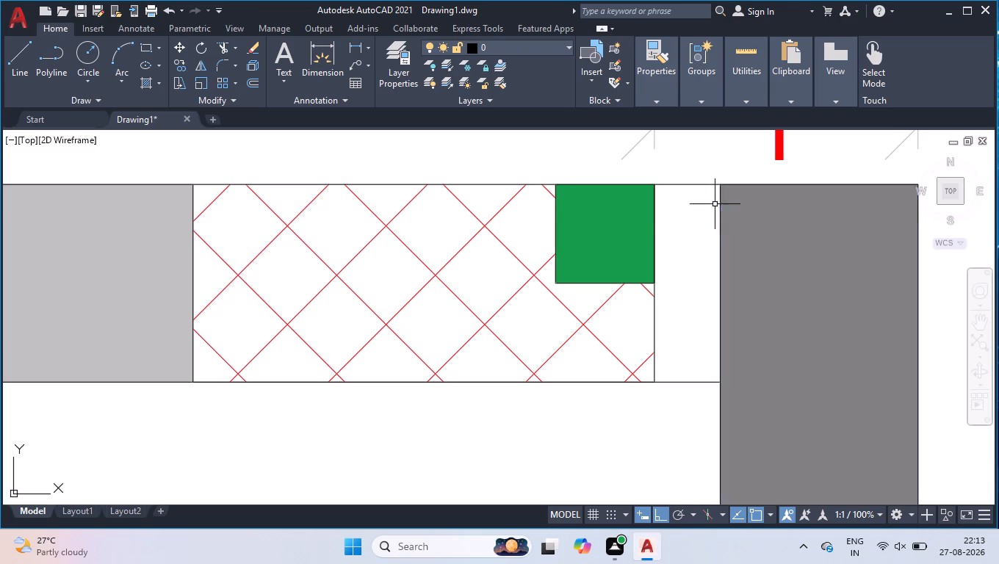
pyautogui.click(655, 213)
pyautogui.press('Delete')
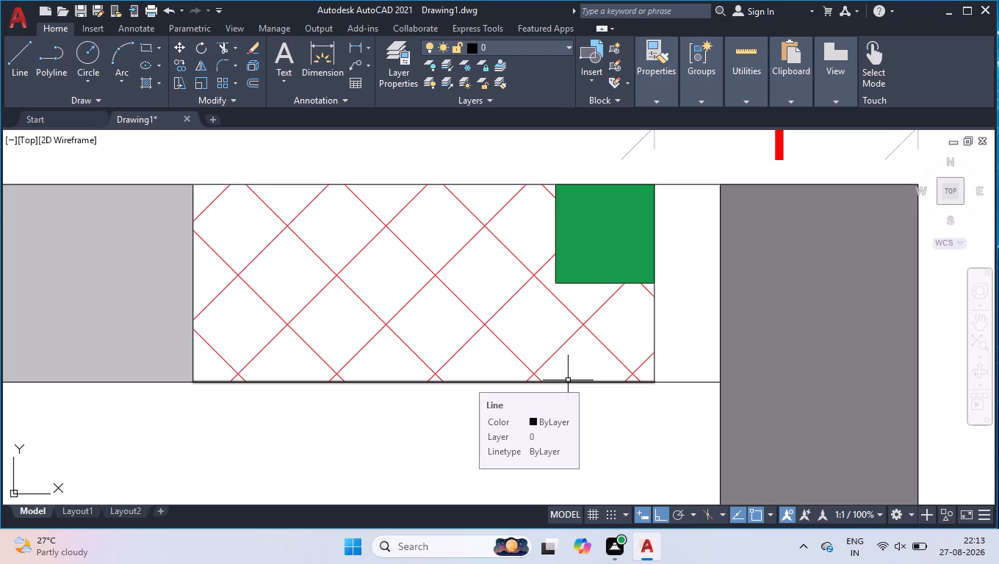
pyautogui.click(554, 234)
pyautogui.click(583, 284)
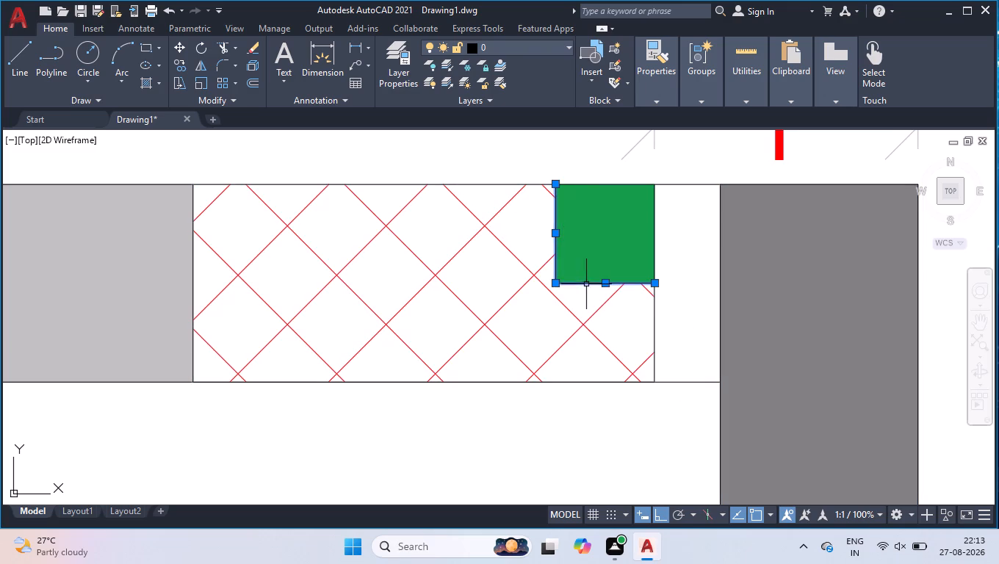
pyautogui.press('Delete')
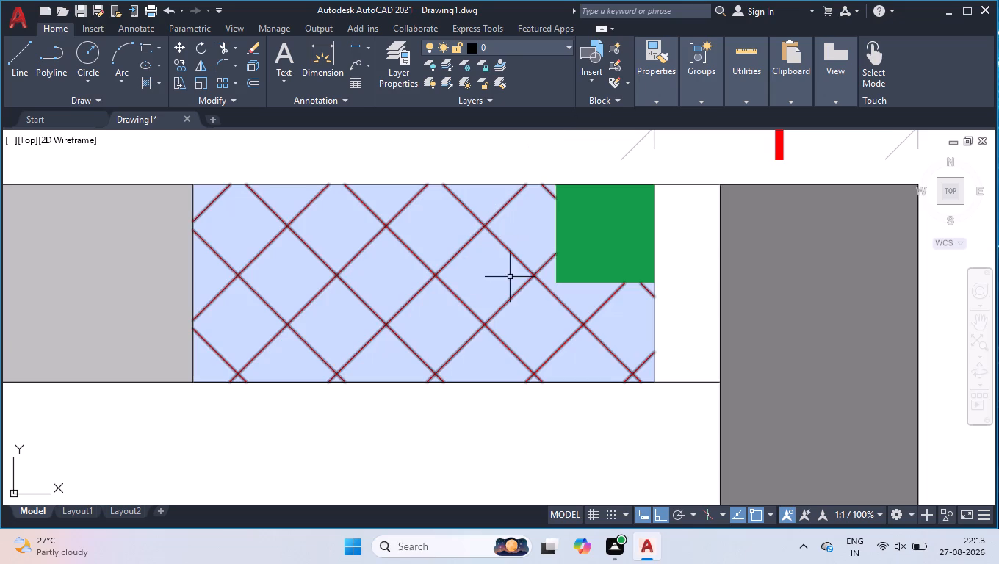
# Examine the edges of the hatched column, its green corner square, and the adjoining grey walls.
pyautogui.scroll(4, 435, 181)
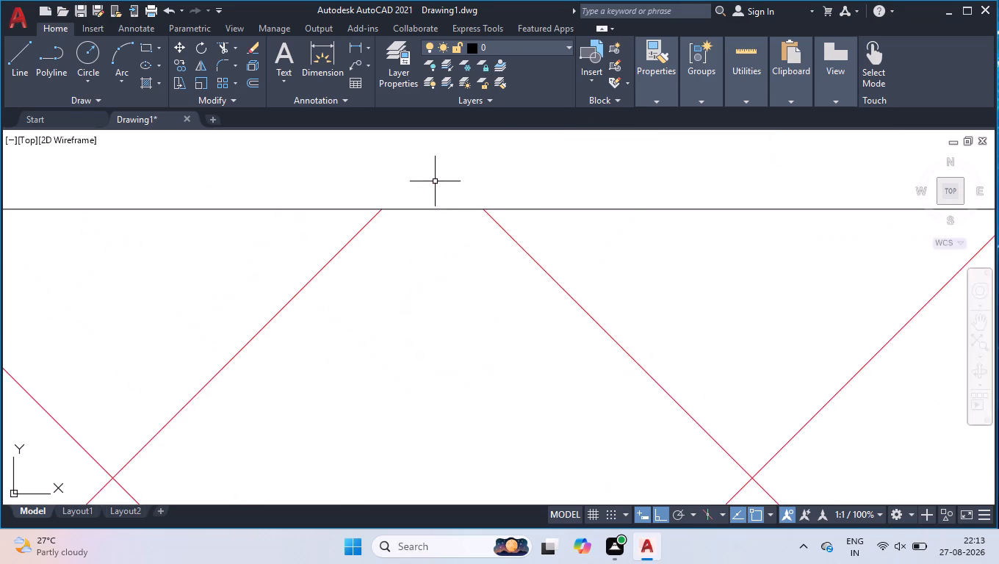
pyautogui.scroll(4, 394, 223)
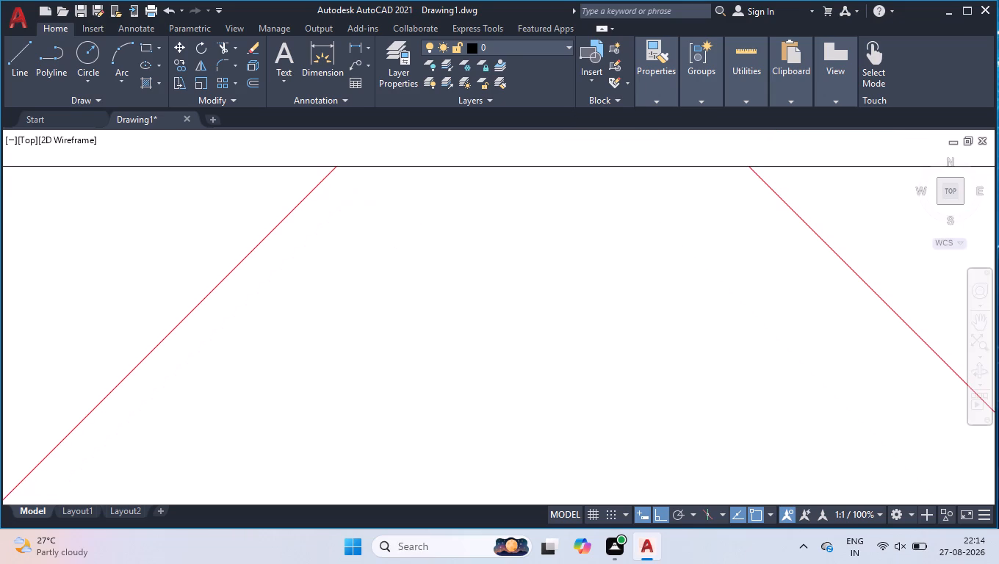
pyautogui.scroll(-8, 394, 223)
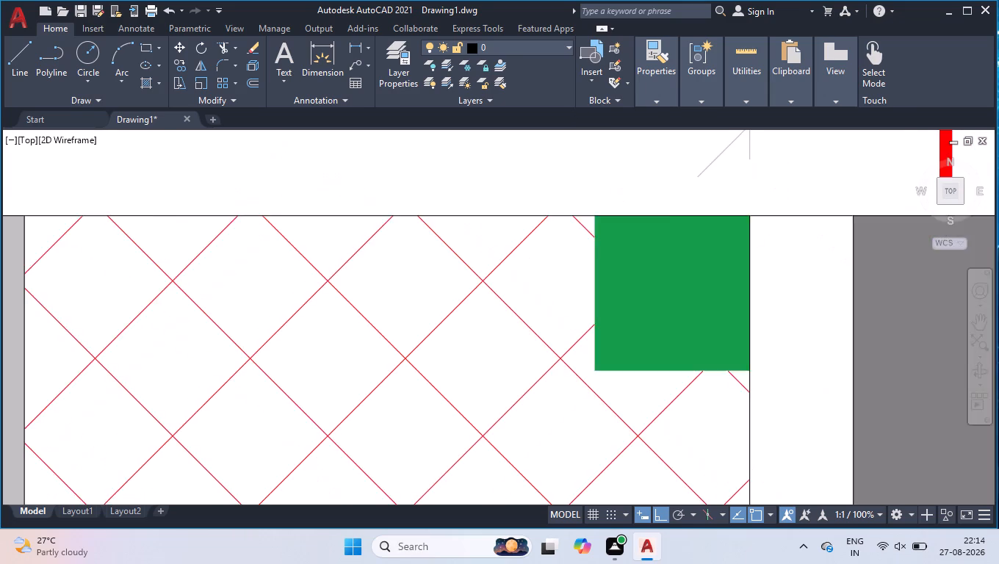
pyautogui.scroll(-3, 400, 223)
pyautogui.scroll(3, 403, 240)
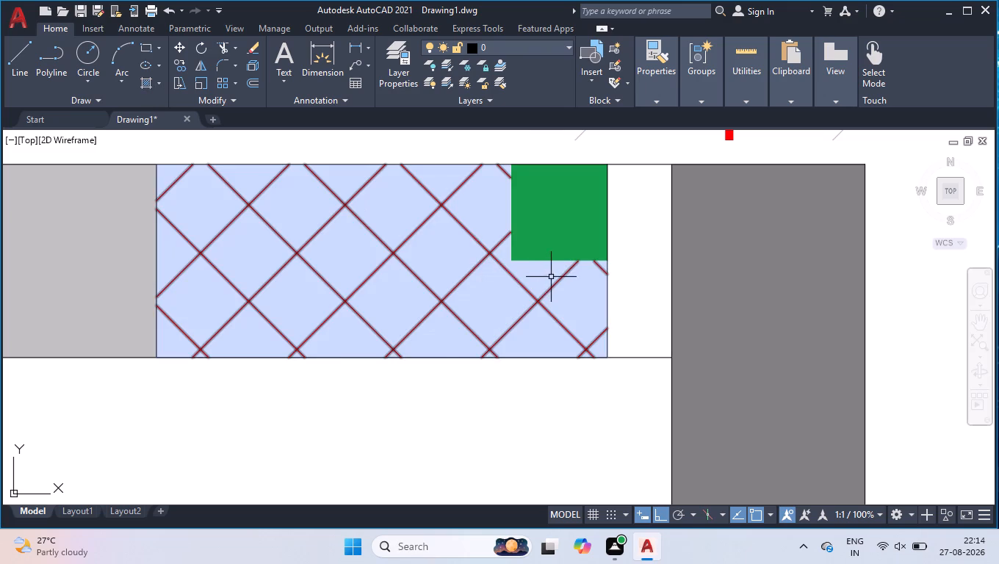
pyautogui.scroll(-5, 551, 276)
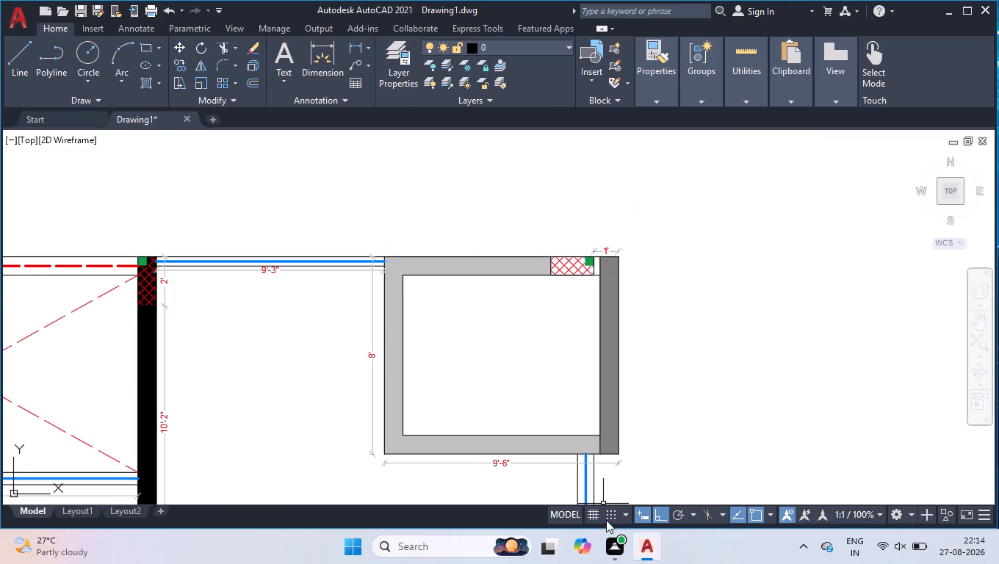
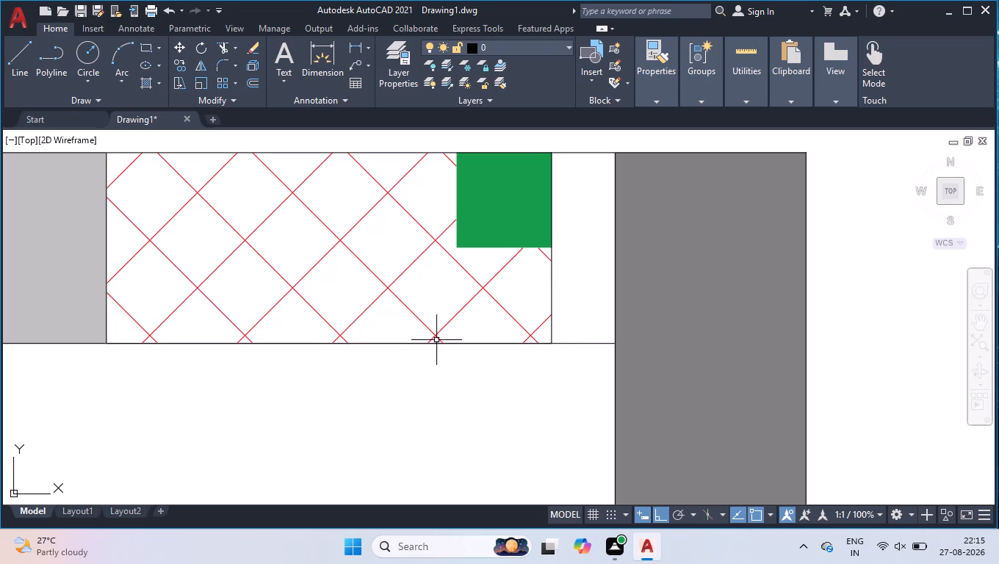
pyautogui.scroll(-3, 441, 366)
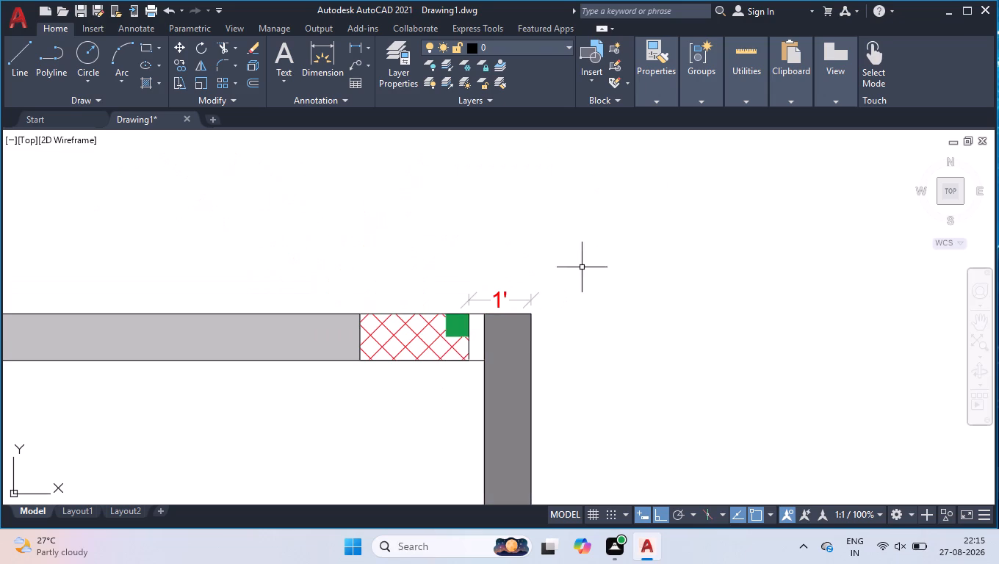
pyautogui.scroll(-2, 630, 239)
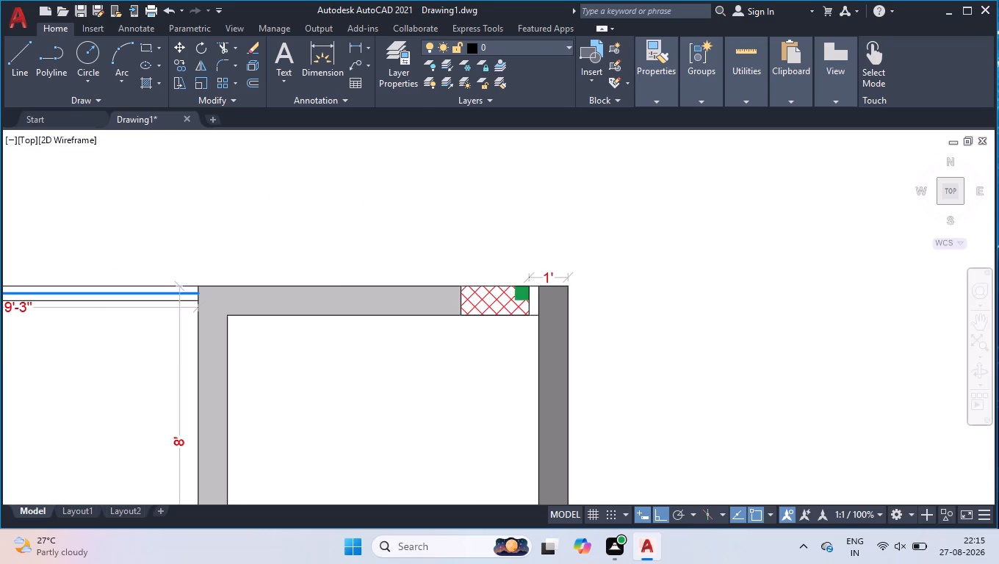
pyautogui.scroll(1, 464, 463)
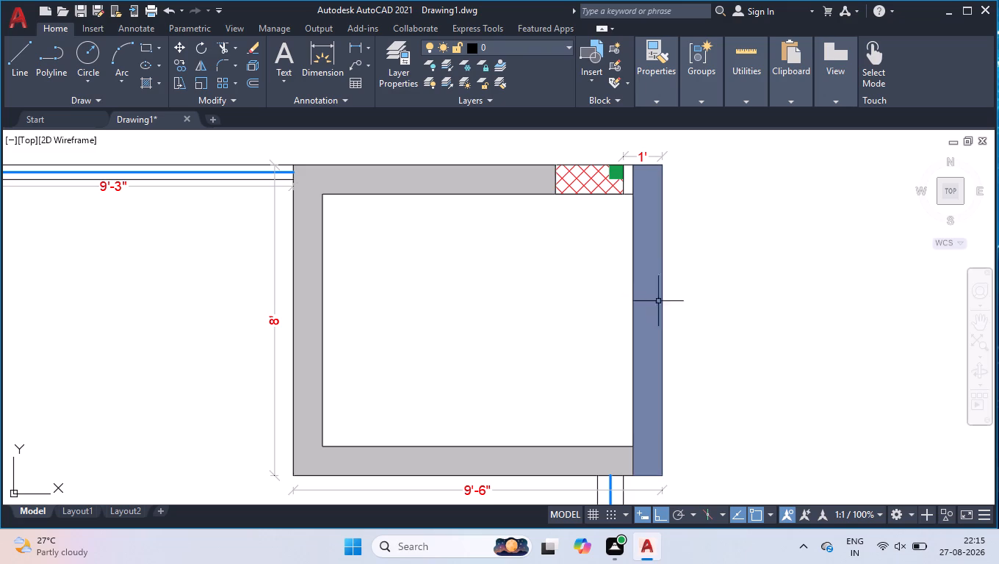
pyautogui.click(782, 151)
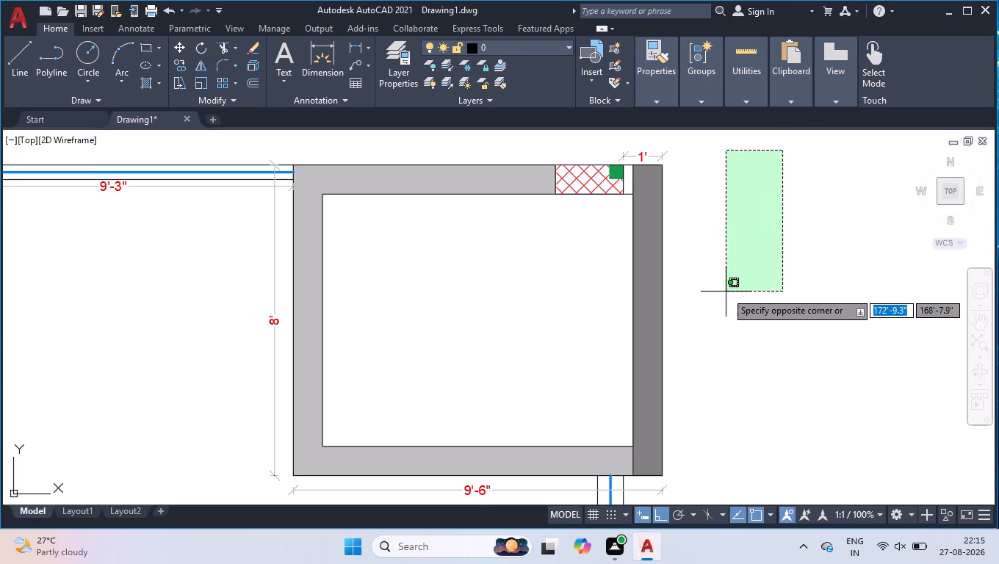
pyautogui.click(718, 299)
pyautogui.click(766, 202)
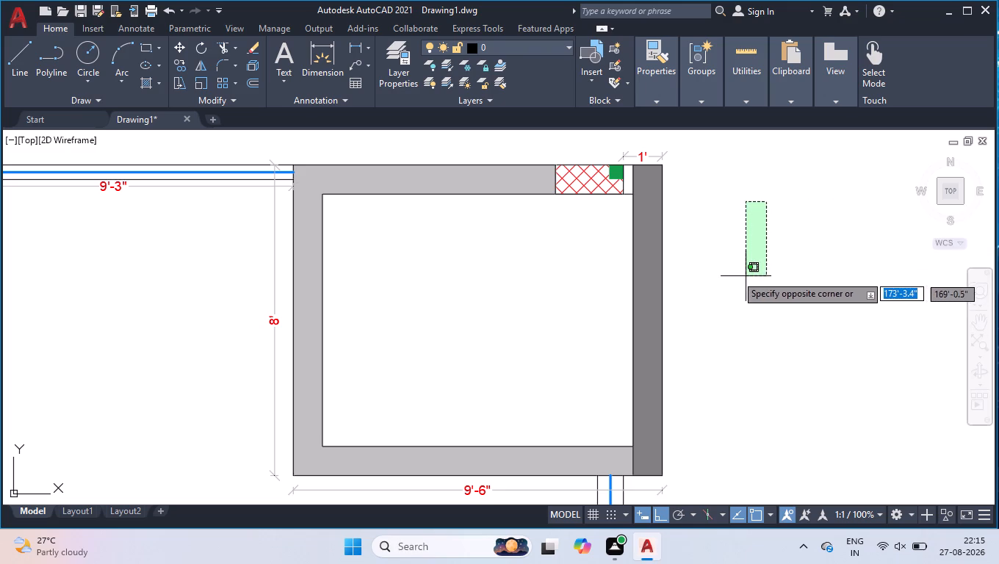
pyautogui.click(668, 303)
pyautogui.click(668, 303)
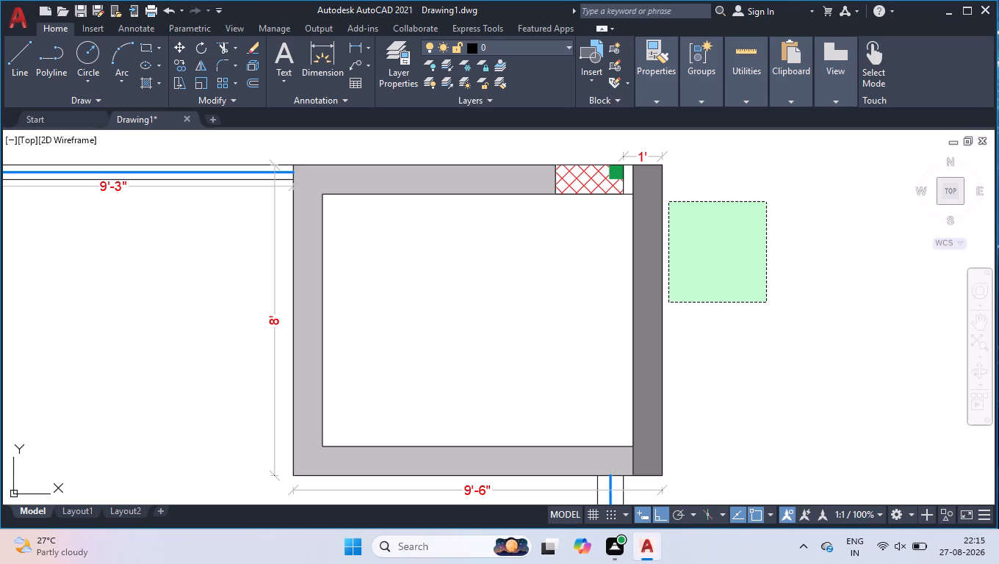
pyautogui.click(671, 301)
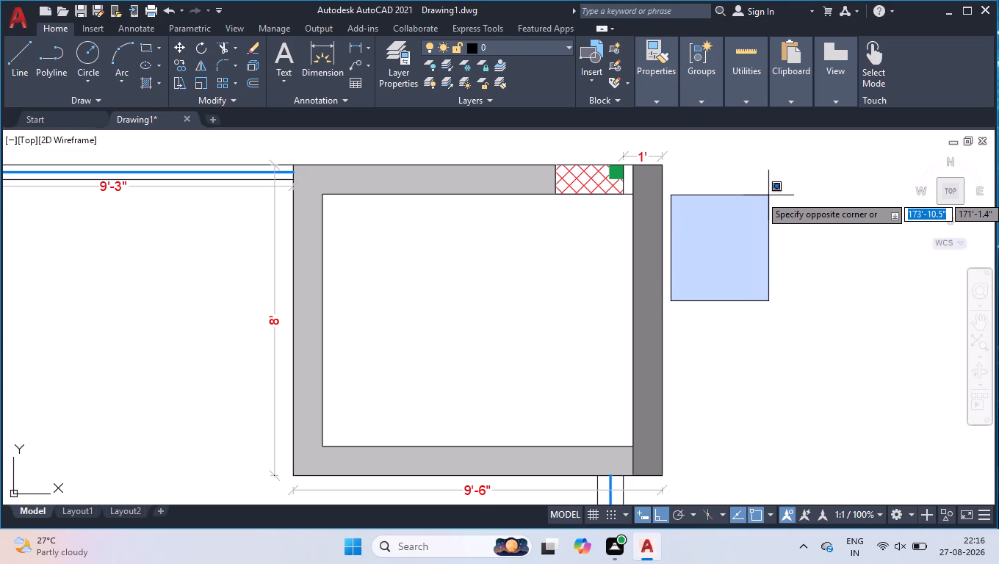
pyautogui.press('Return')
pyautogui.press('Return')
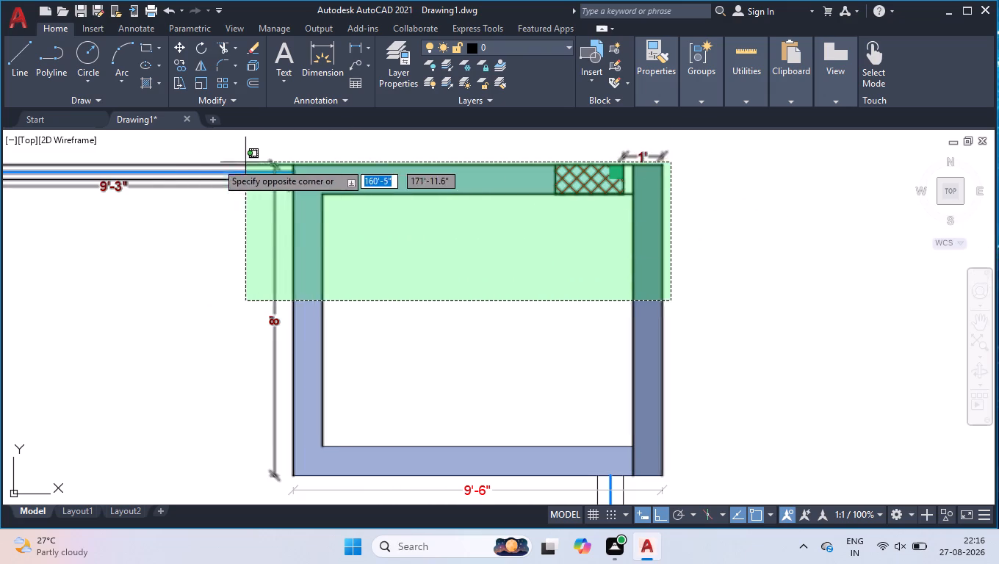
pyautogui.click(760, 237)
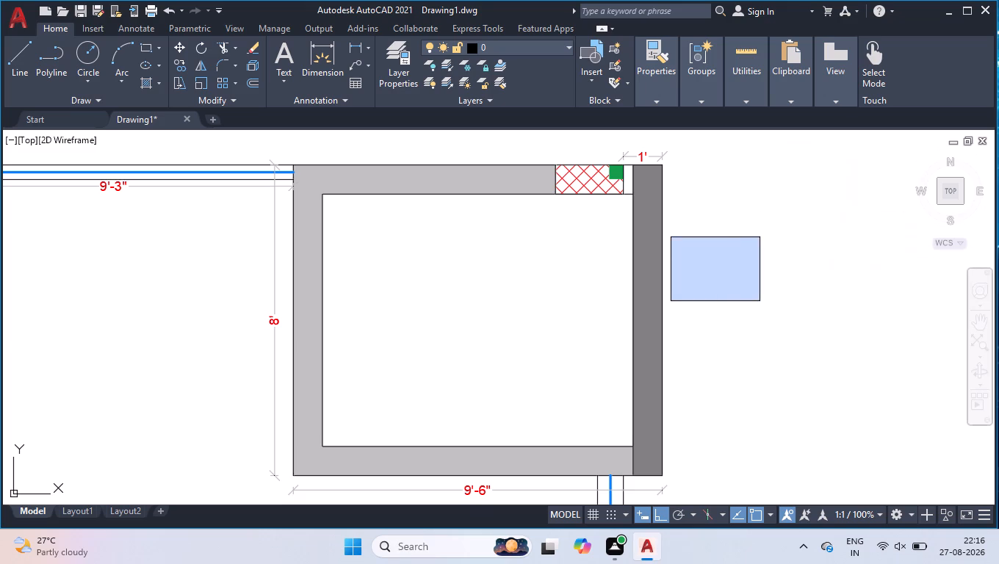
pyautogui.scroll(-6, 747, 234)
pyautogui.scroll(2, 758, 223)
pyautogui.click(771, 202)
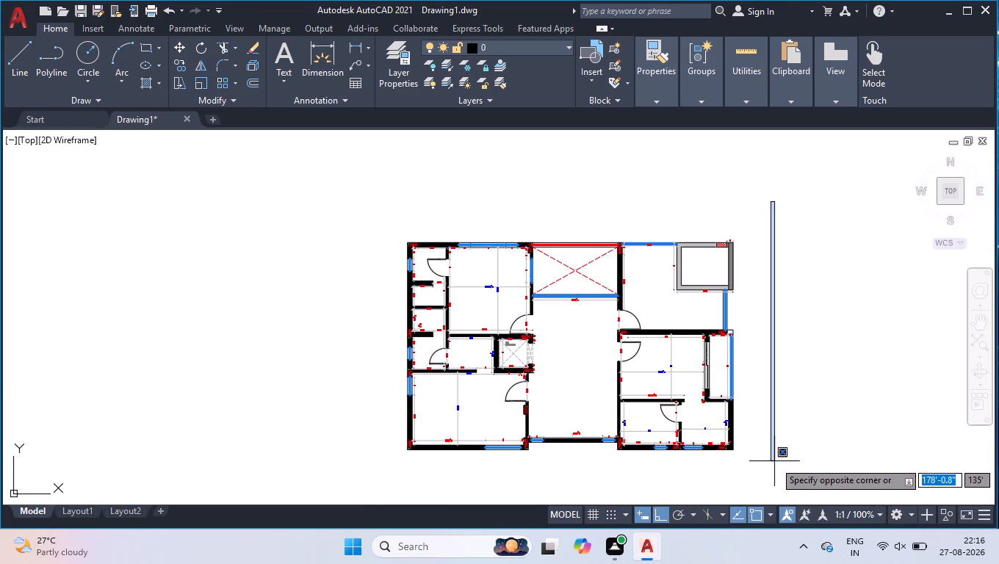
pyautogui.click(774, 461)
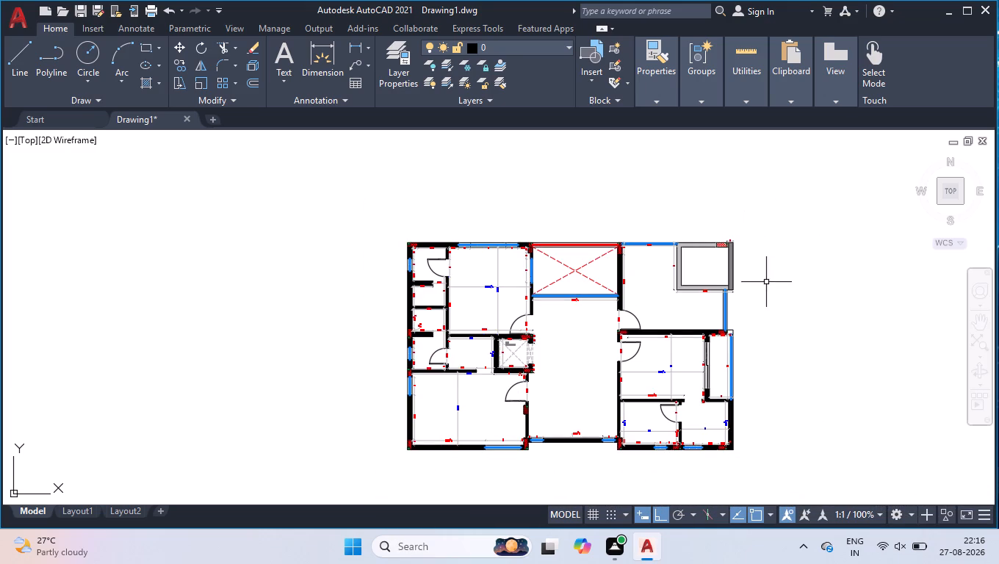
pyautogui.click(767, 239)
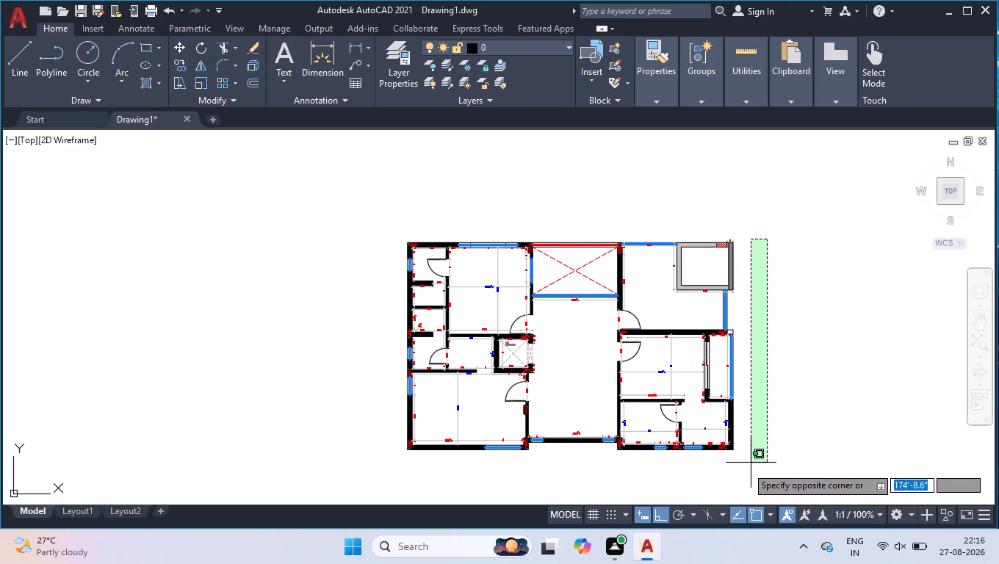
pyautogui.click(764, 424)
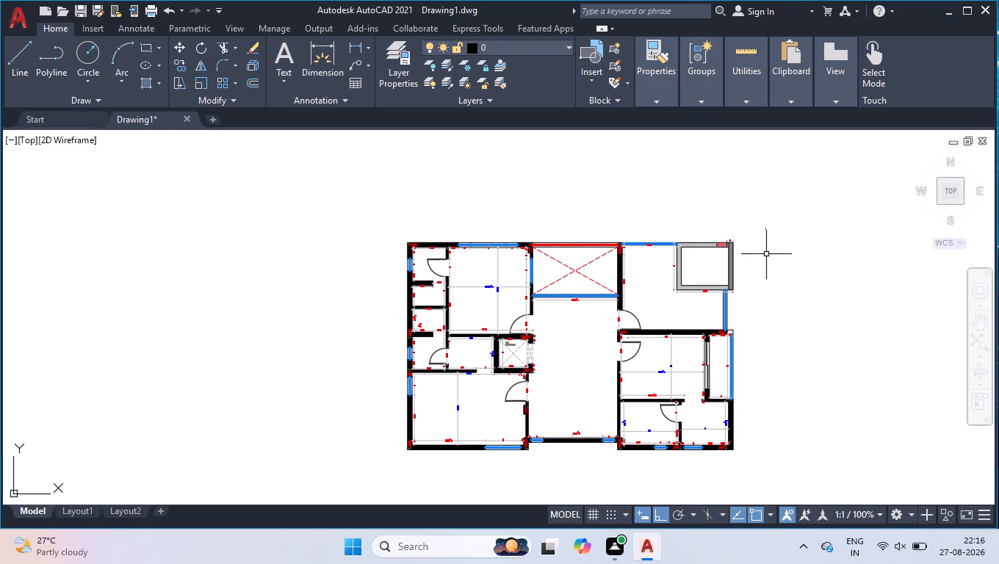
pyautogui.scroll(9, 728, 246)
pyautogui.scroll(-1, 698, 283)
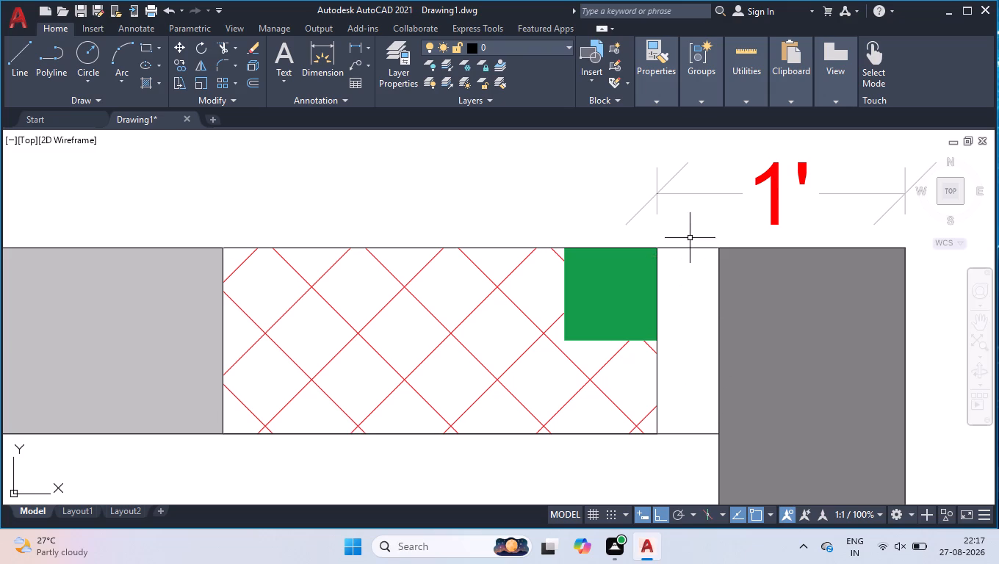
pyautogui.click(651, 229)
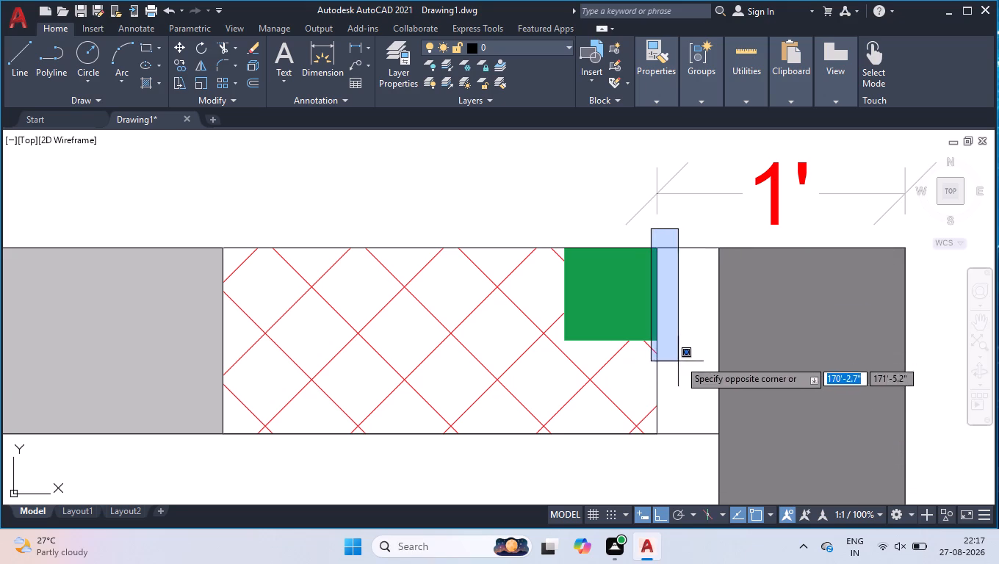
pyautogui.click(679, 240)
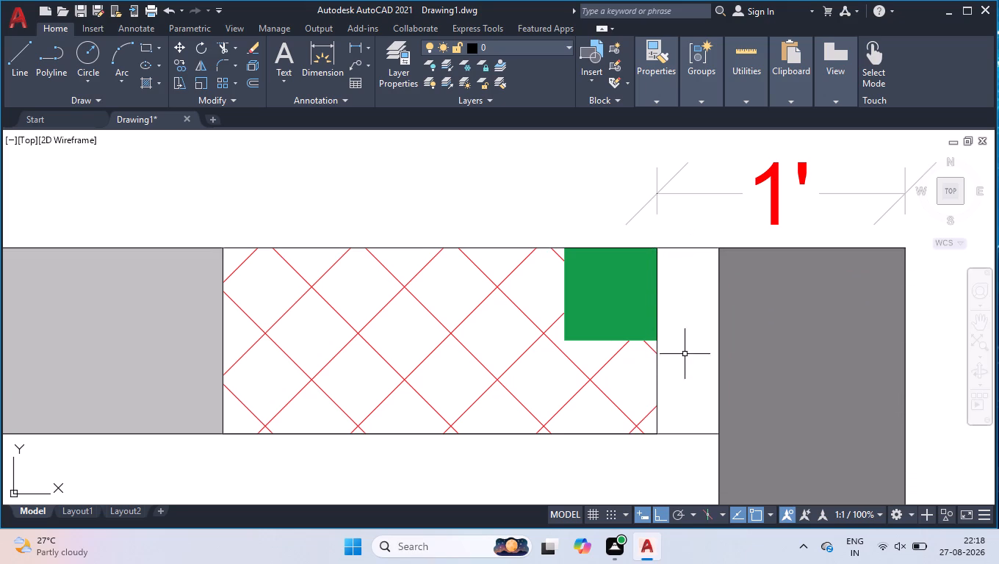
# Trim the line segment separating the white gap beside the hatched column from the dark grey wall.
pyautogui.scroll(-1, 696, 301)
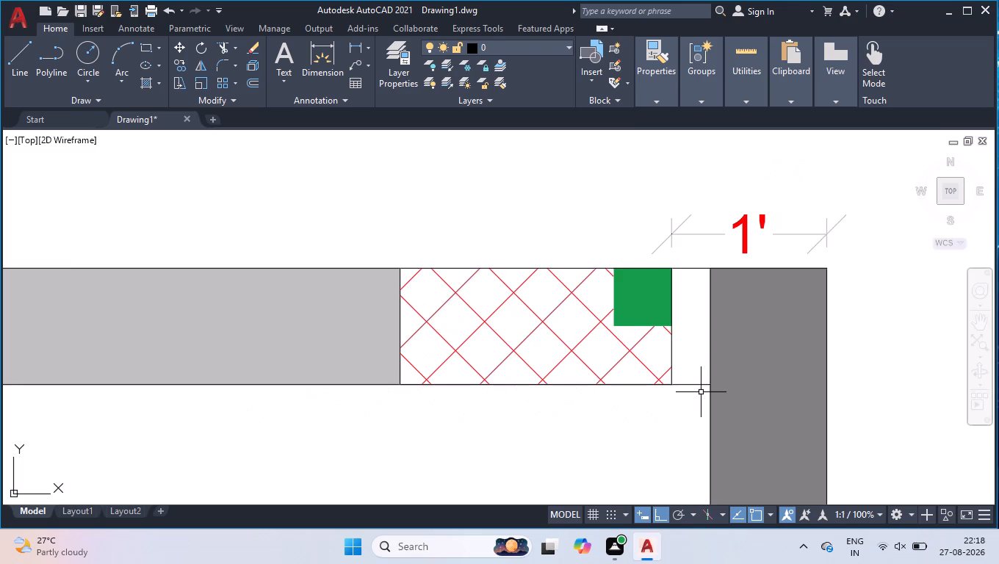
pyautogui.scroll(2, 701, 392)
pyautogui.scroll(-1, 705, 386)
pyautogui.scroll(1, 732, 239)
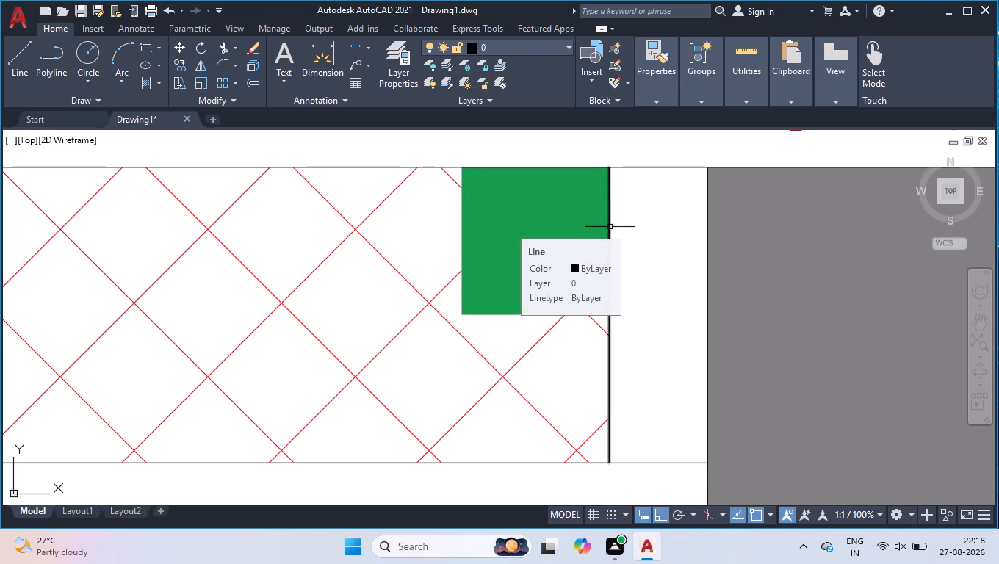
pyautogui.scroll(-1, 632, 267)
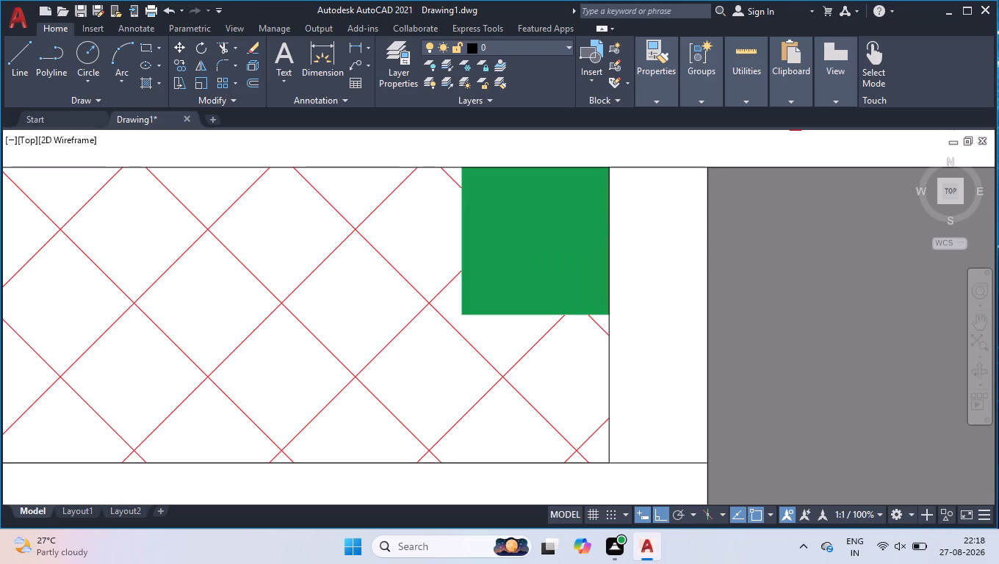
pyautogui.scroll(-1, 632, 267)
pyautogui.scroll(1, 663, 286)
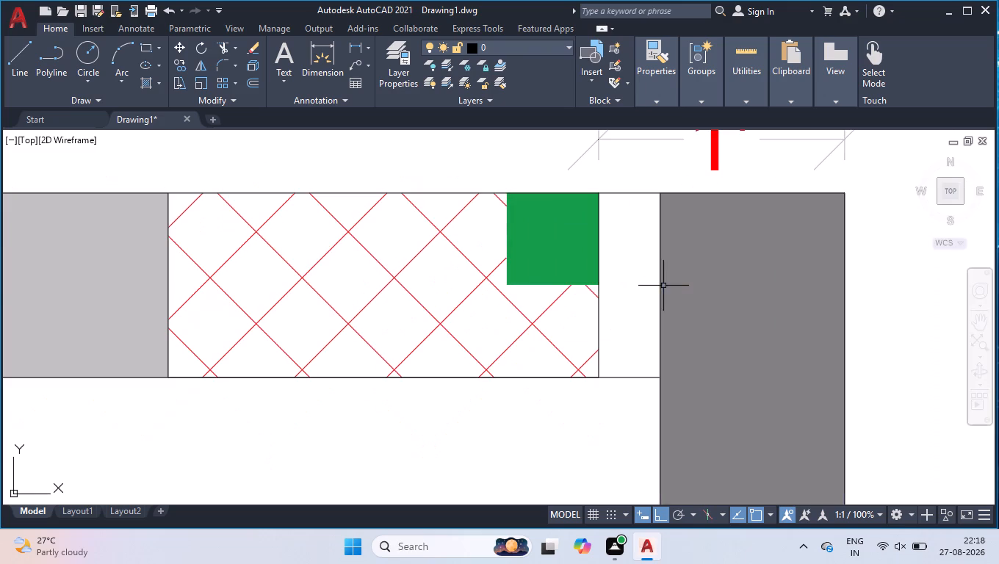
pyautogui.scroll(1, 657, 279)
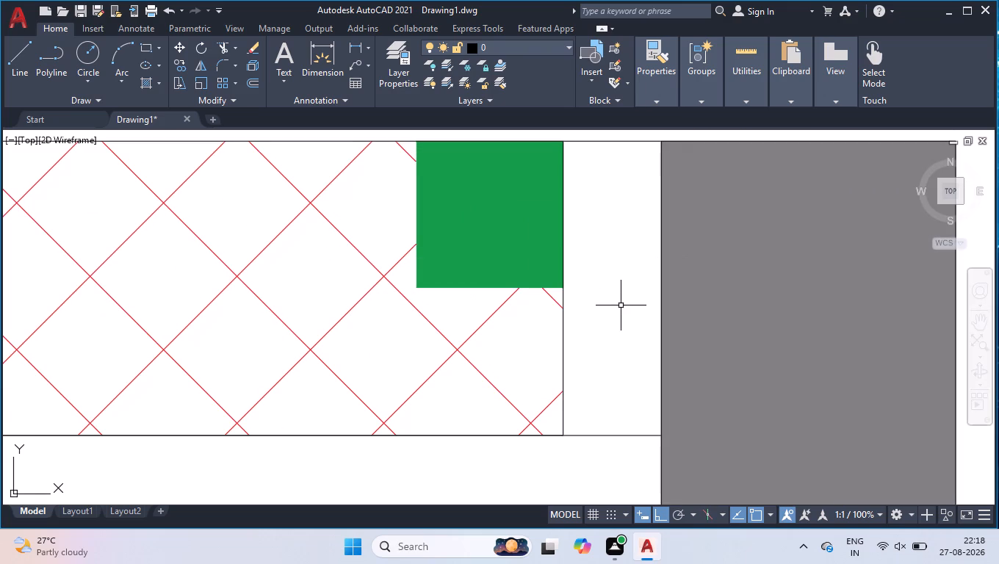
pyautogui.write('TR')
pyautogui.press('Return')
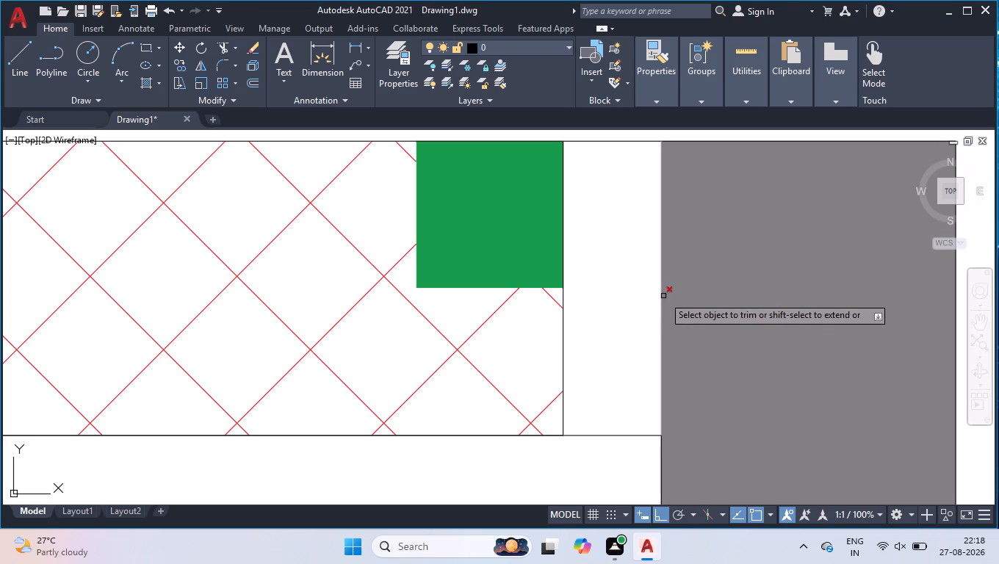
pyautogui.click(661, 295)
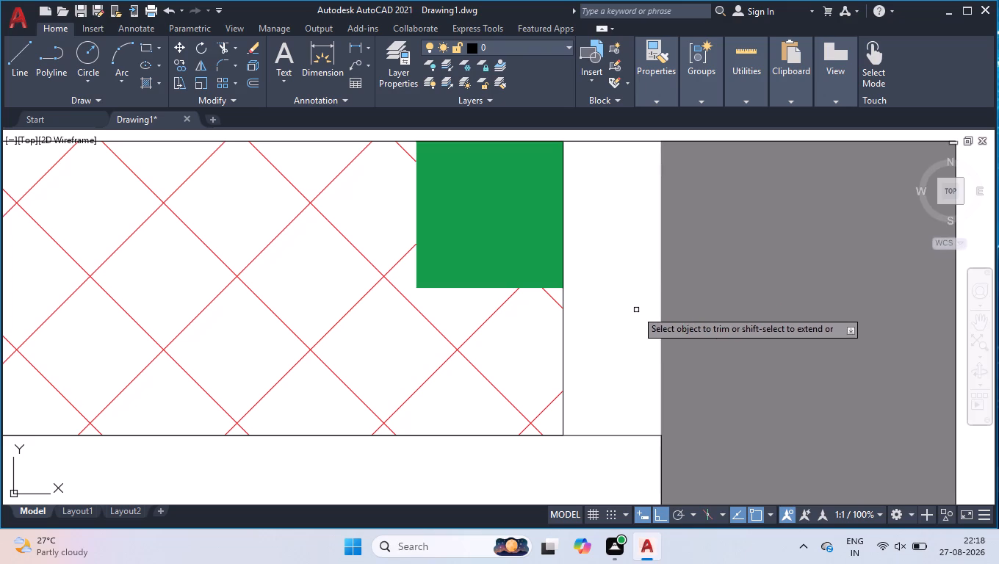
pyautogui.press('Return')
# Delete the separate short line running along the lower edge of the hatched column.
pyautogui.scroll(-5, 674, 315)
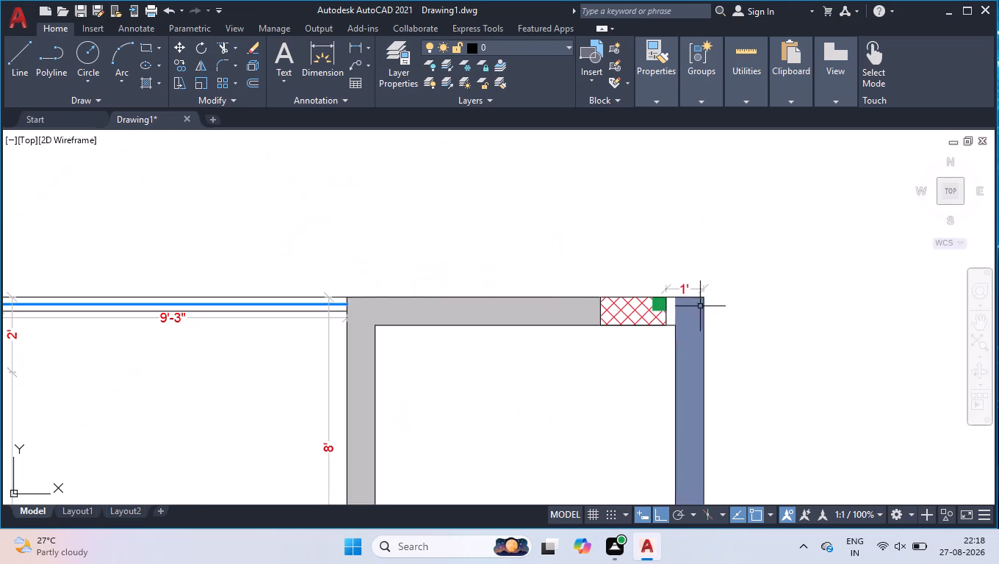
pyautogui.scroll(4, 709, 316)
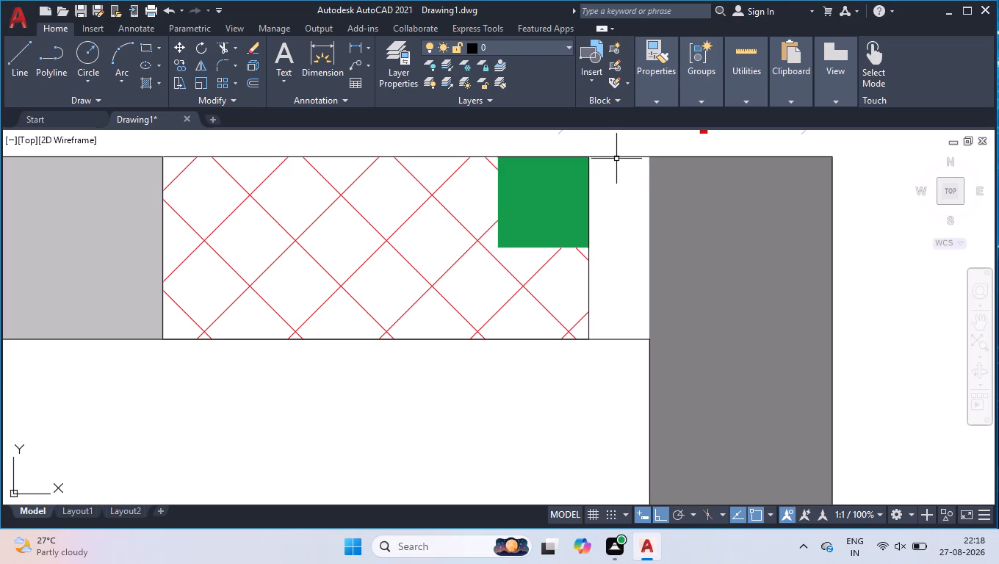
pyautogui.click(620, 203)
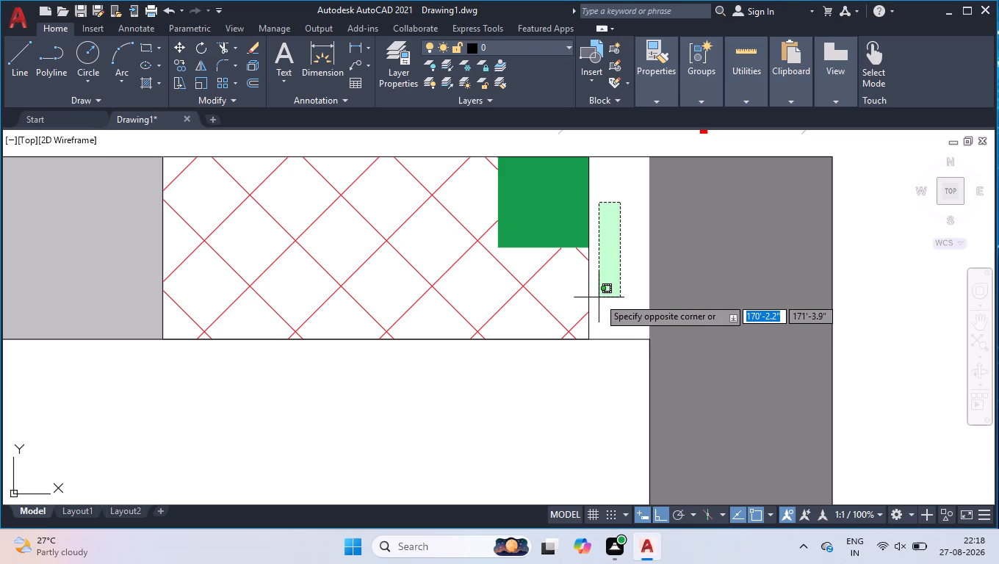
pyautogui.click(599, 297)
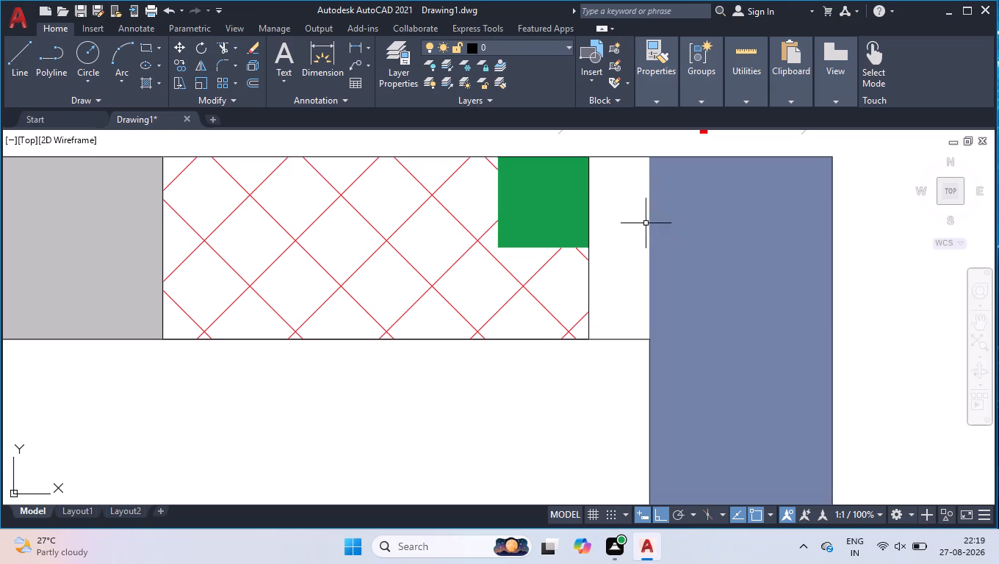
pyautogui.click(433, 339)
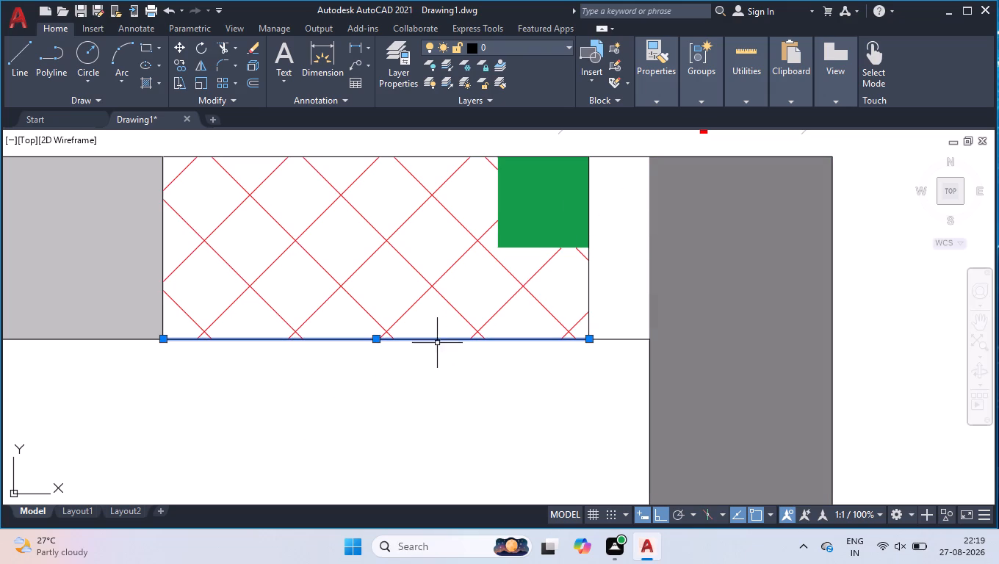
pyautogui.press('Delete')
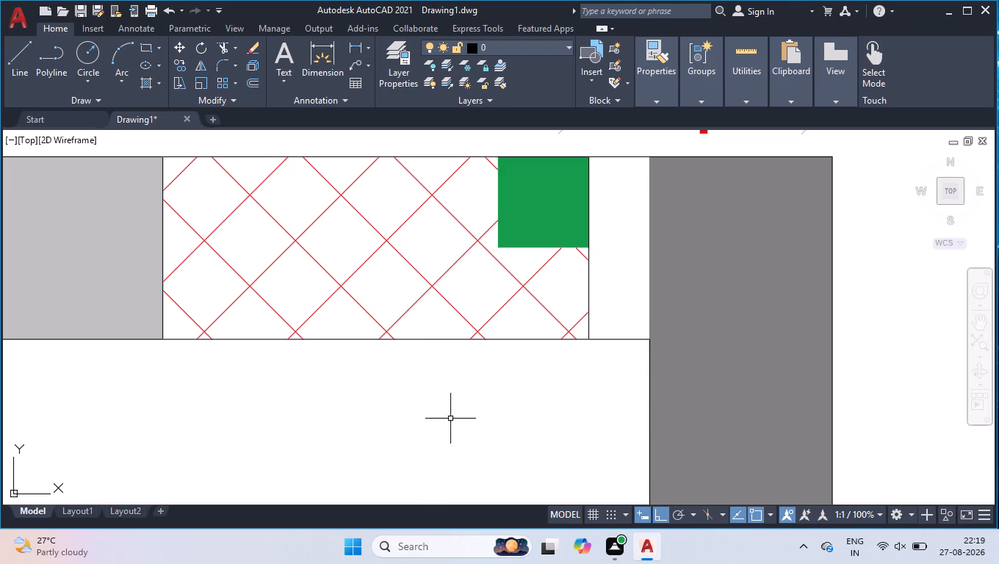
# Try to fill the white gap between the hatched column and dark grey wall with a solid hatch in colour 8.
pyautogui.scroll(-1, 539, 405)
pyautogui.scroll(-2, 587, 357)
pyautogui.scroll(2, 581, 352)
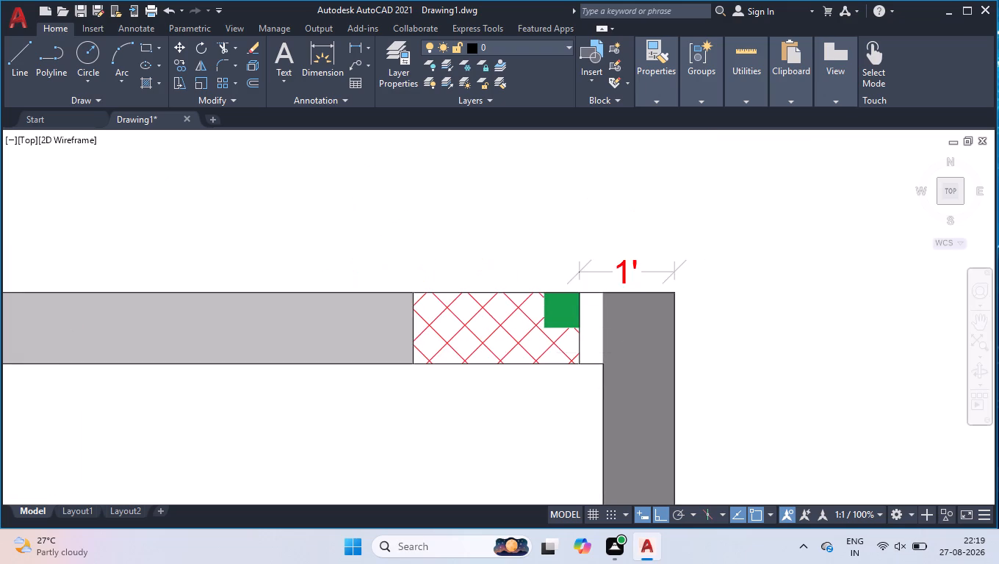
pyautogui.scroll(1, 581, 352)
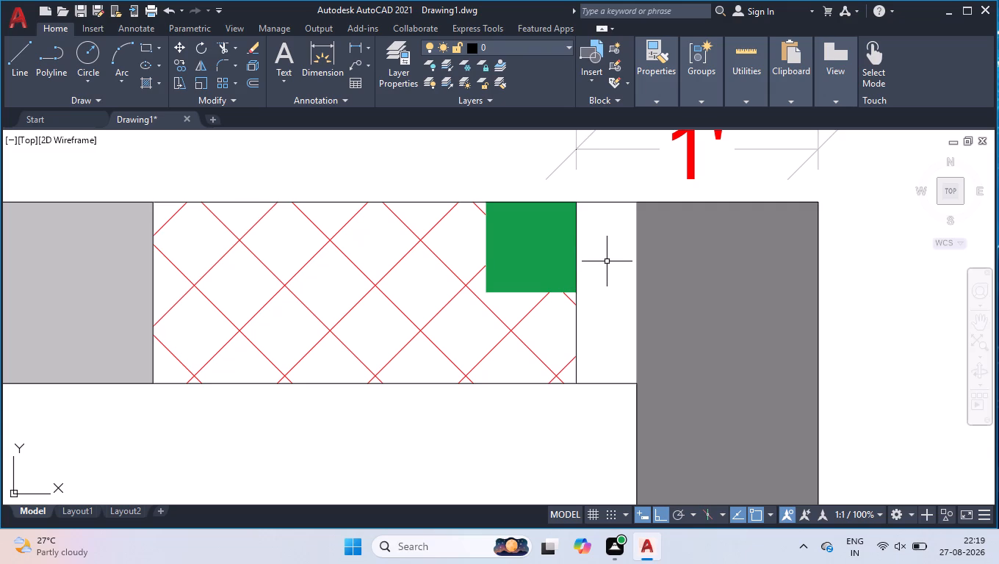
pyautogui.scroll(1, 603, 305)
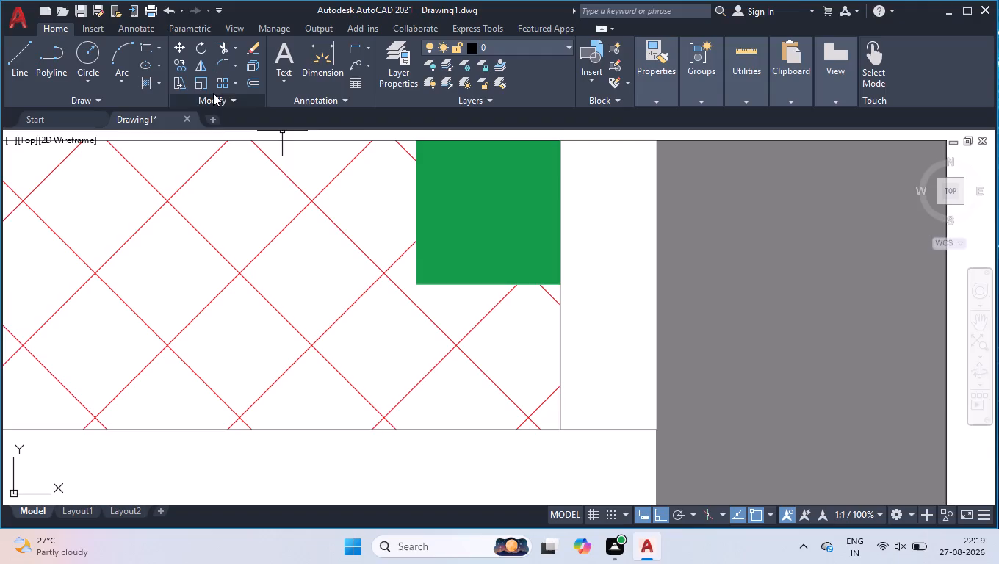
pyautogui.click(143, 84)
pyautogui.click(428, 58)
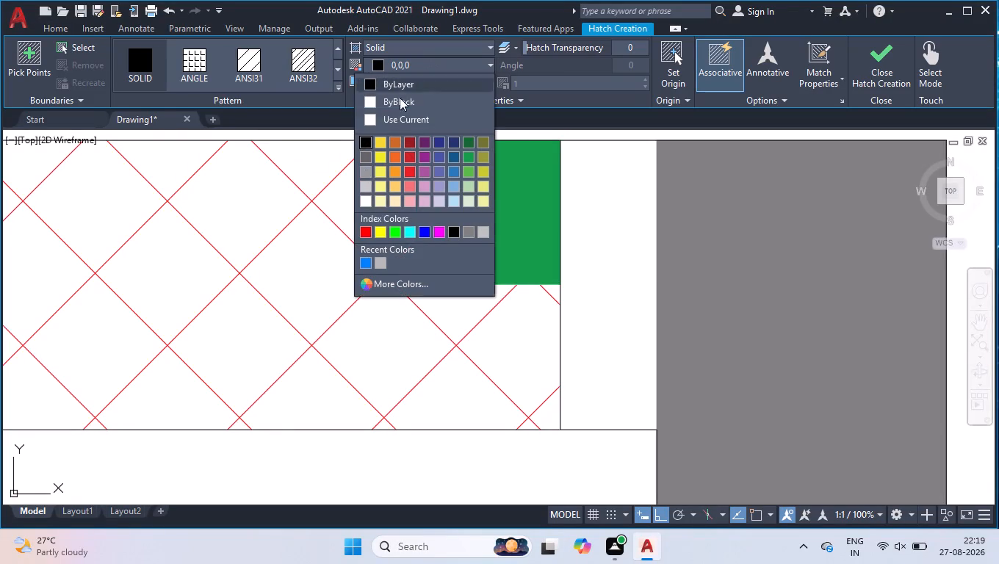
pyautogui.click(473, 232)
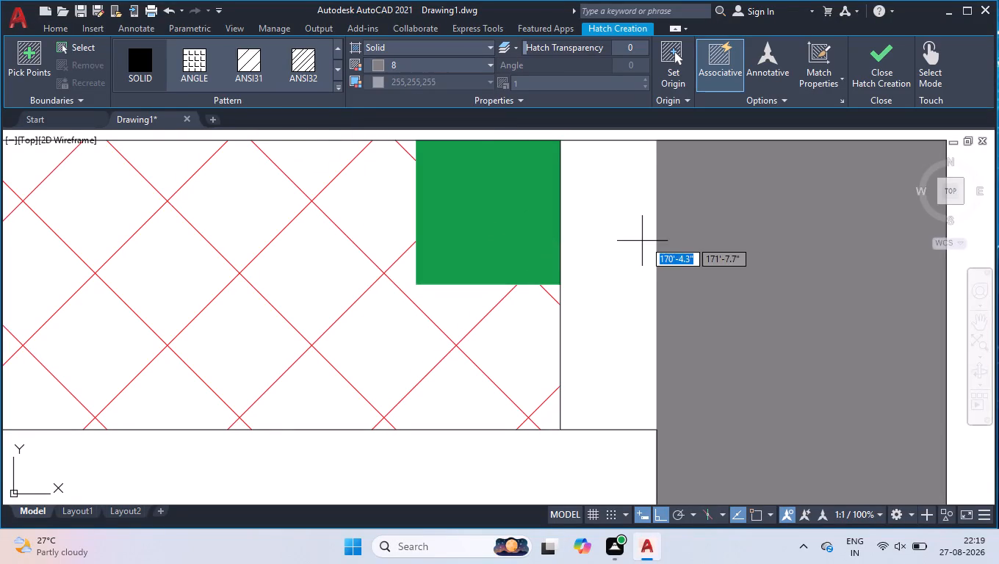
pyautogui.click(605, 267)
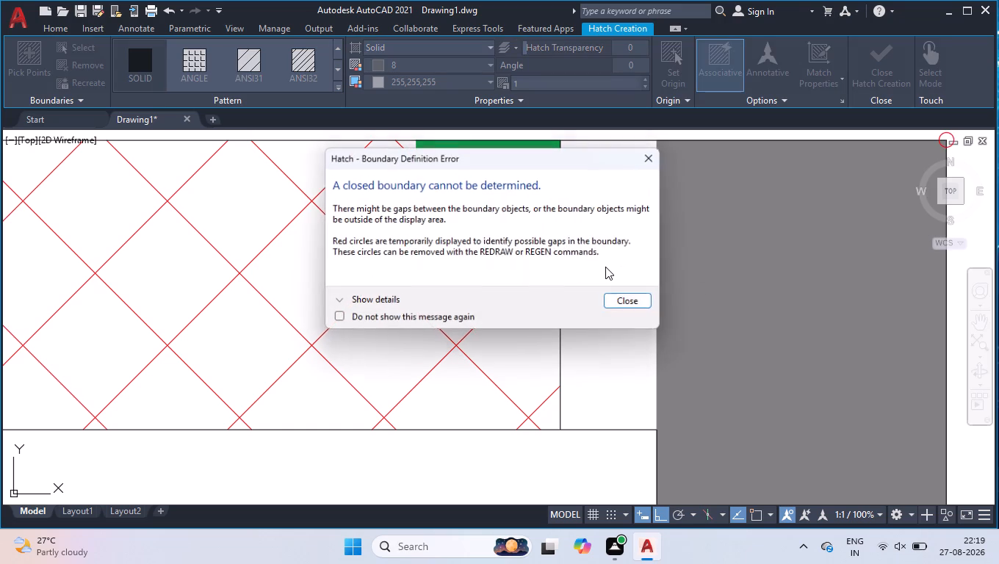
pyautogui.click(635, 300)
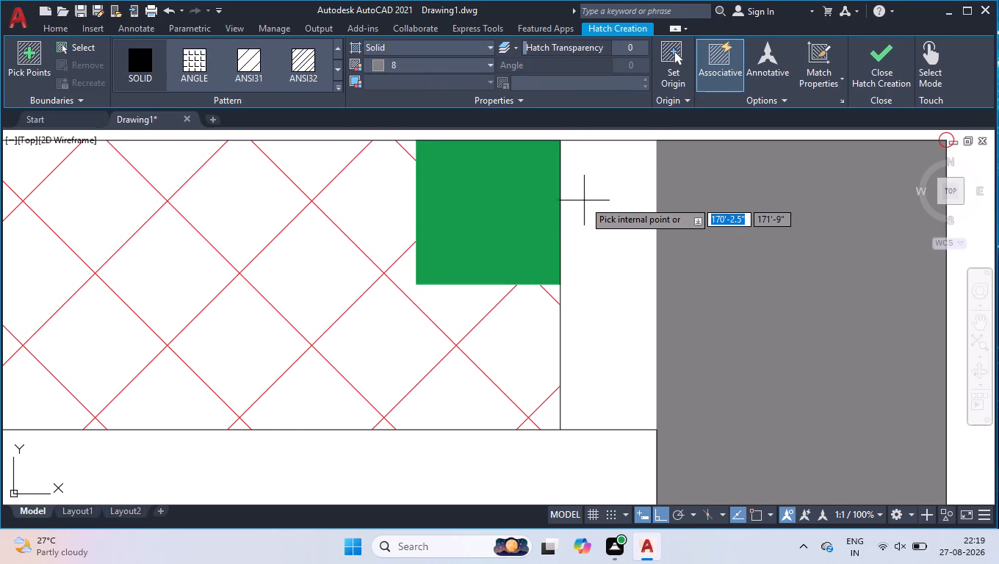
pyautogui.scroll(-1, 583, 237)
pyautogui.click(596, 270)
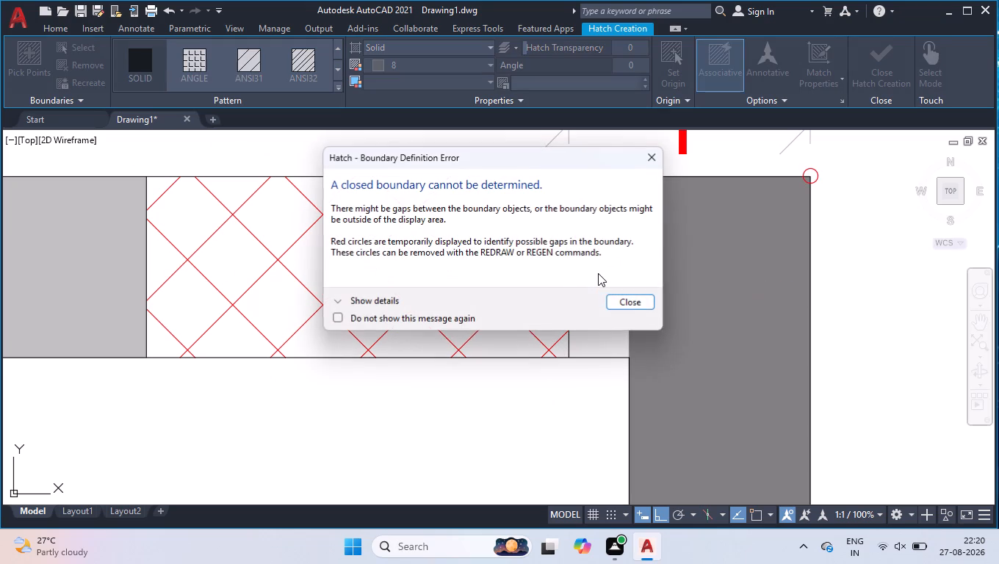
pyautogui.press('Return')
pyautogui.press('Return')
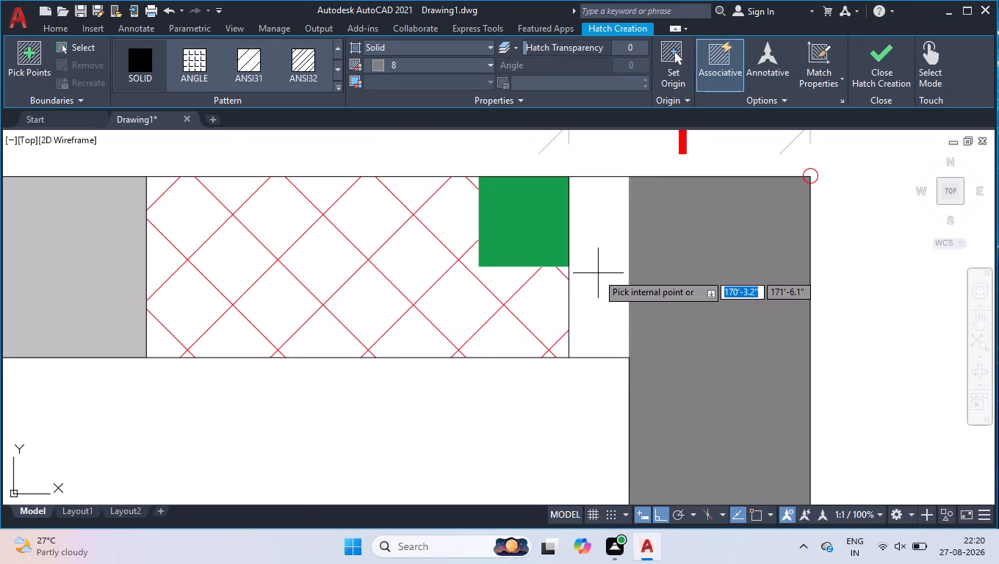
# Examine the circled outer corner of the dark grey wall for a break in the hatch boundary.
pyautogui.scroll(-2, 574, 261)
pyautogui.scroll(2, 679, 228)
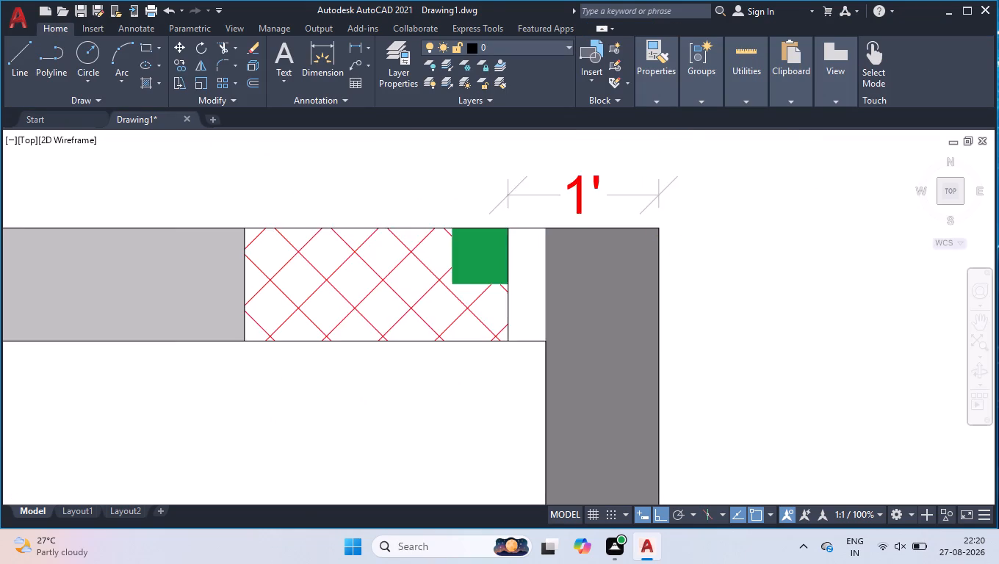
pyautogui.scroll(3, 648, 225)
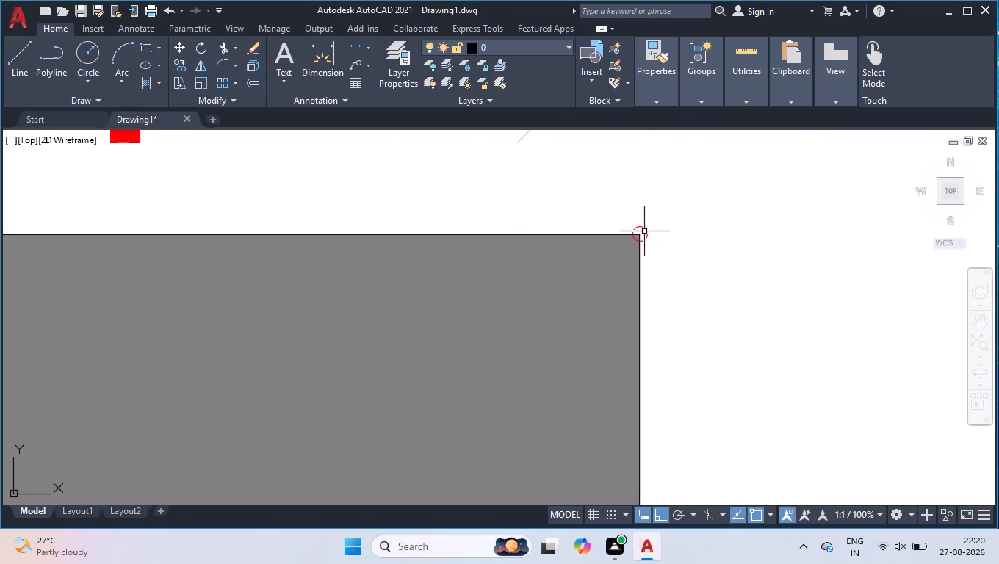
pyautogui.click(645, 231)
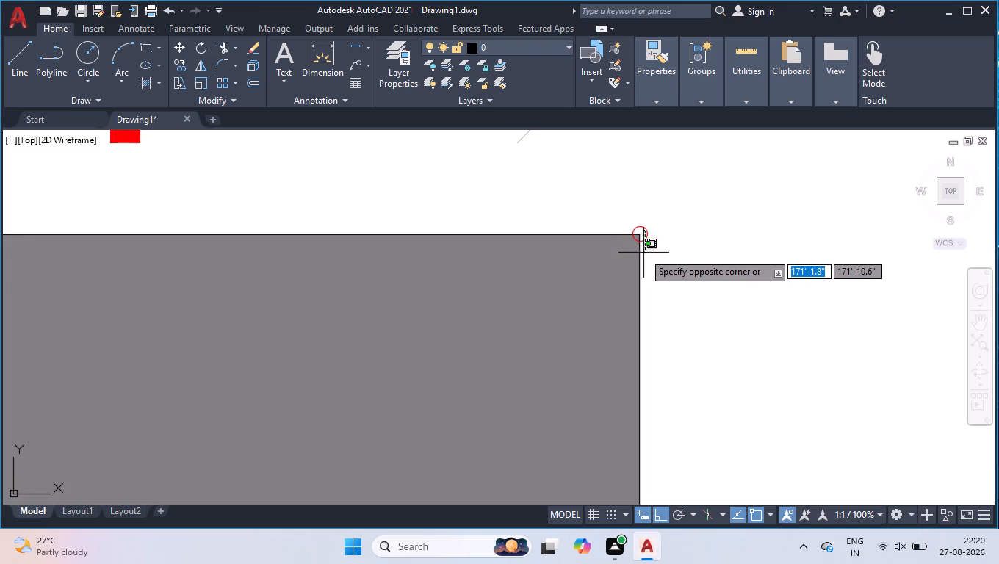
pyautogui.click(634, 223)
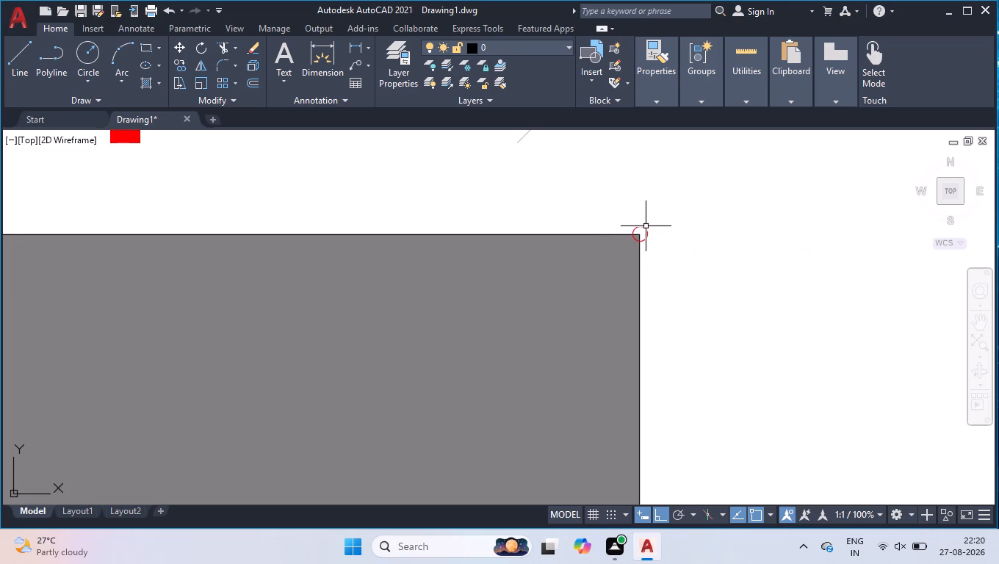
pyautogui.scroll(-9, 649, 223)
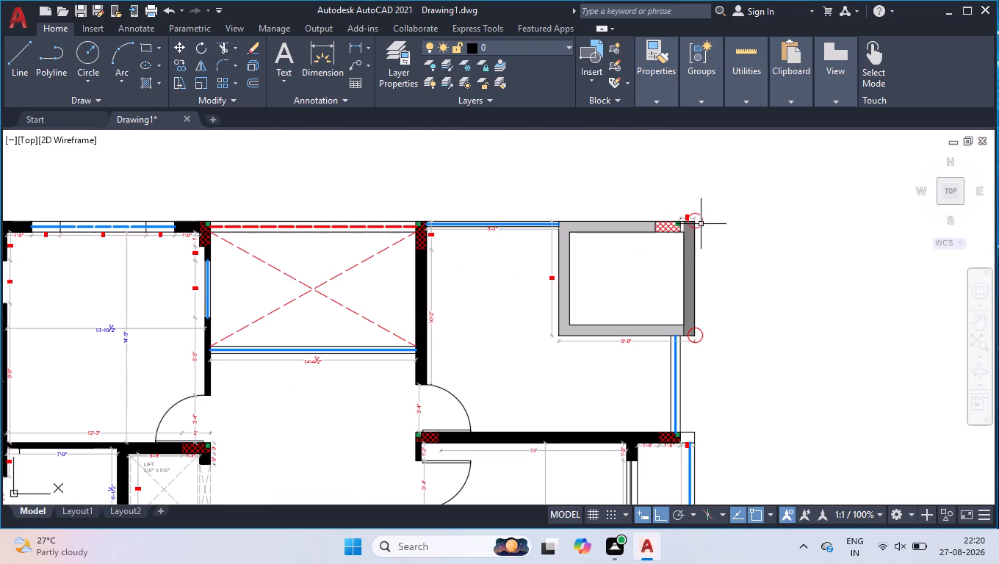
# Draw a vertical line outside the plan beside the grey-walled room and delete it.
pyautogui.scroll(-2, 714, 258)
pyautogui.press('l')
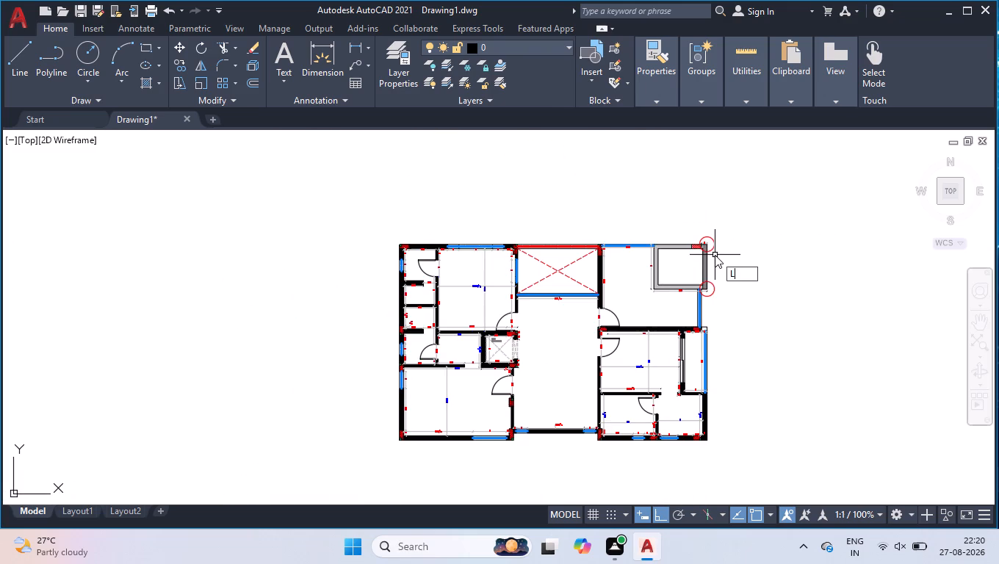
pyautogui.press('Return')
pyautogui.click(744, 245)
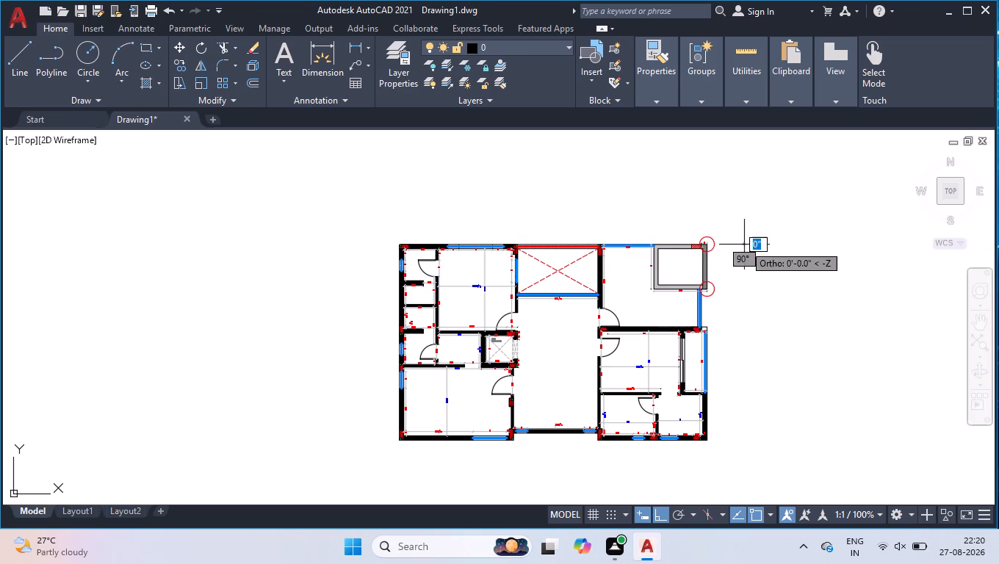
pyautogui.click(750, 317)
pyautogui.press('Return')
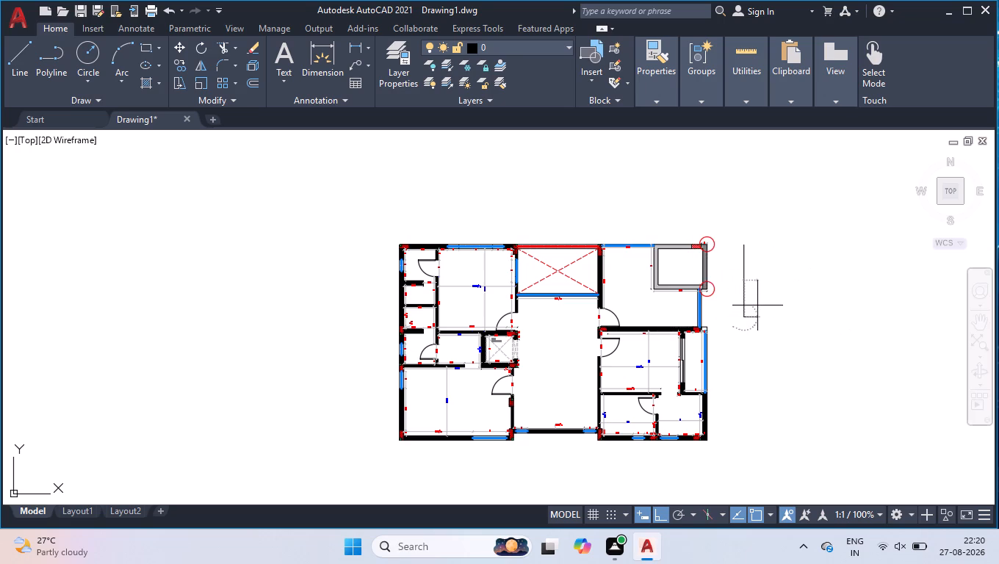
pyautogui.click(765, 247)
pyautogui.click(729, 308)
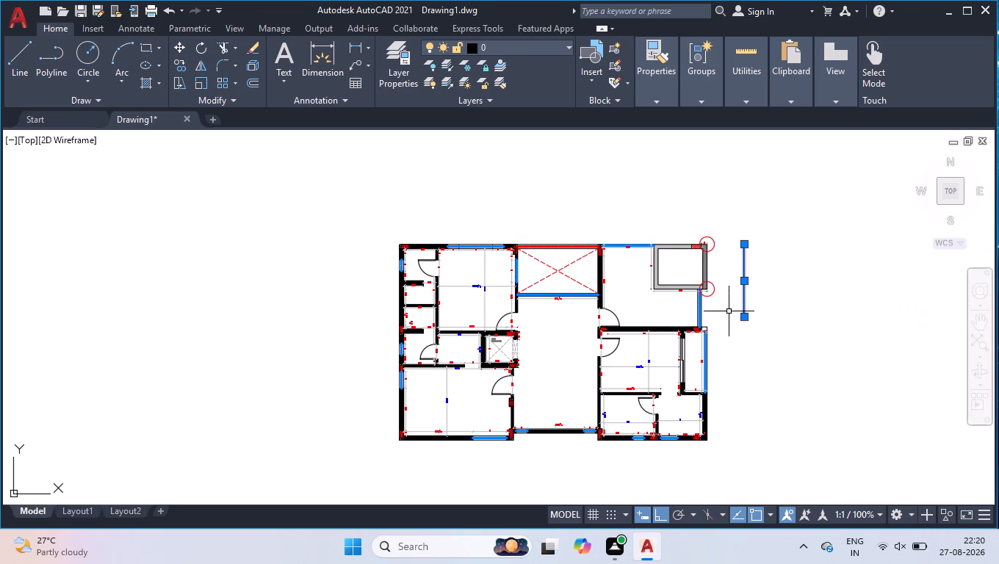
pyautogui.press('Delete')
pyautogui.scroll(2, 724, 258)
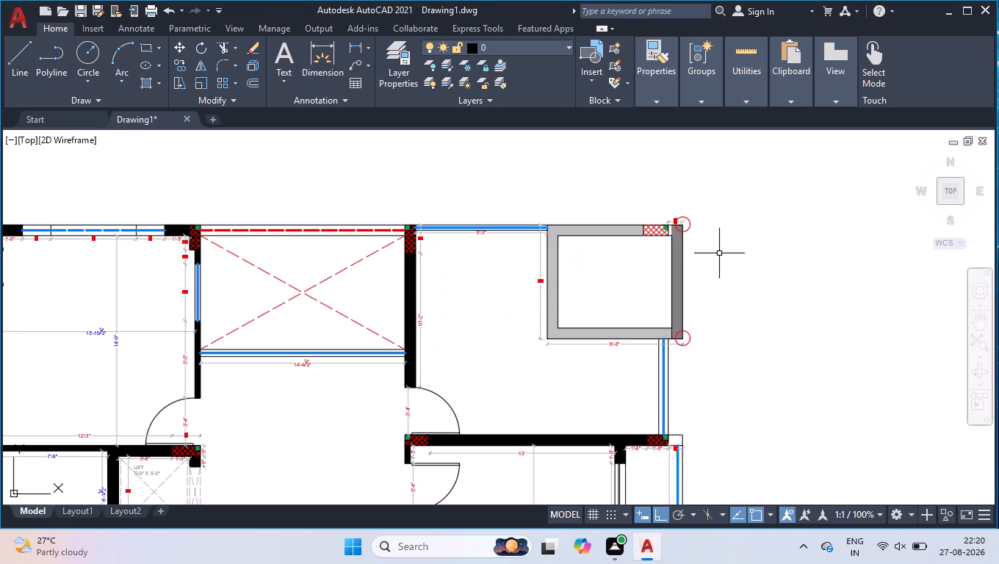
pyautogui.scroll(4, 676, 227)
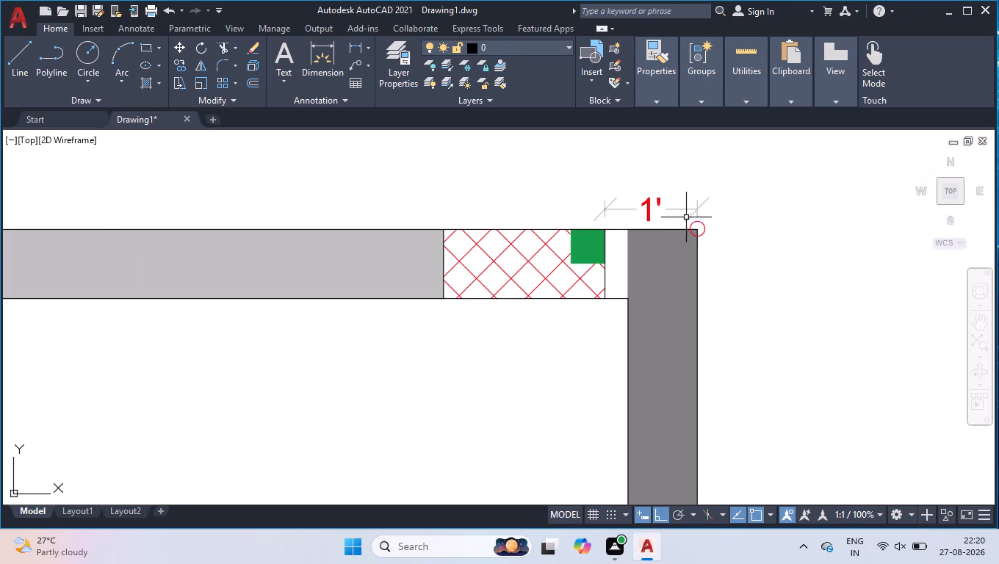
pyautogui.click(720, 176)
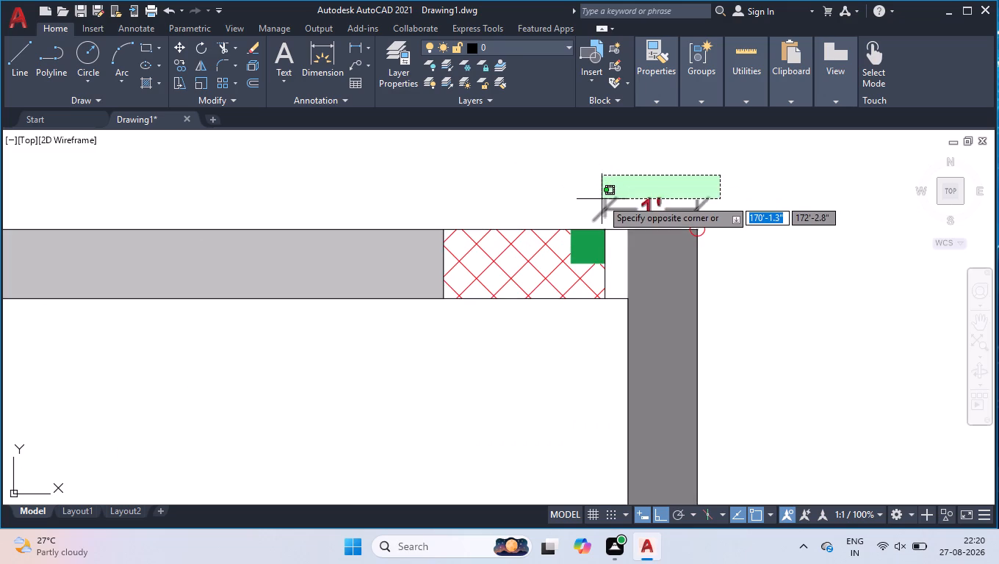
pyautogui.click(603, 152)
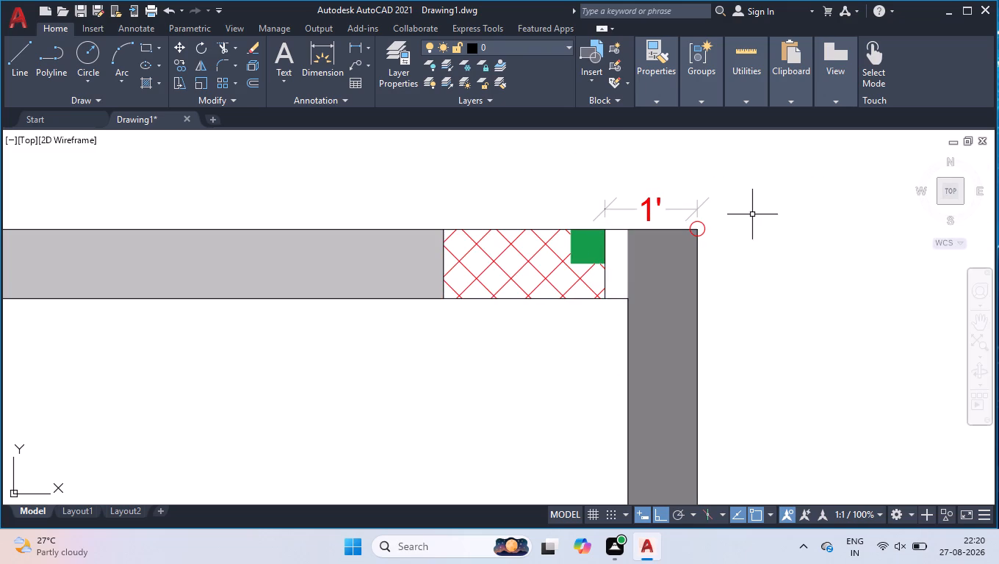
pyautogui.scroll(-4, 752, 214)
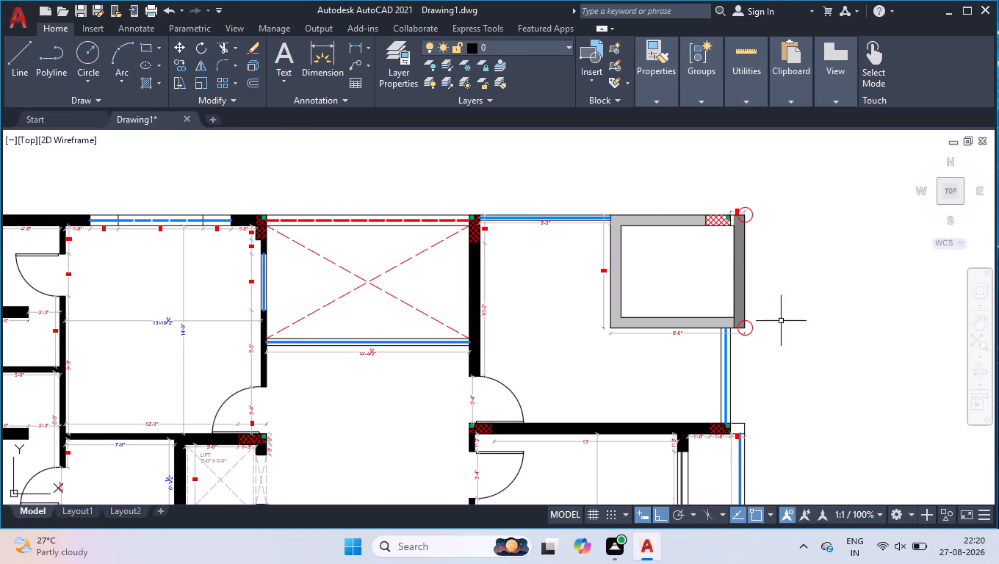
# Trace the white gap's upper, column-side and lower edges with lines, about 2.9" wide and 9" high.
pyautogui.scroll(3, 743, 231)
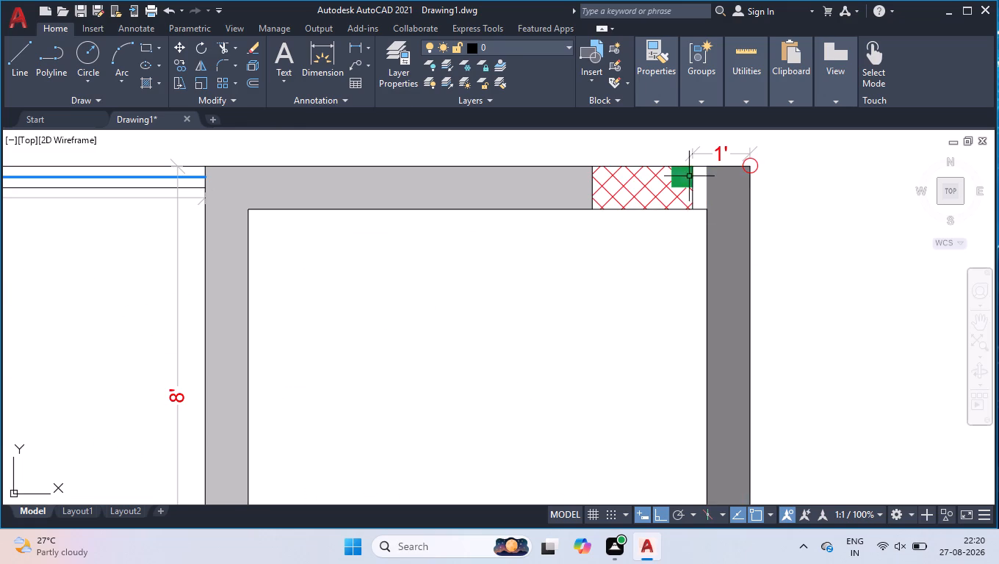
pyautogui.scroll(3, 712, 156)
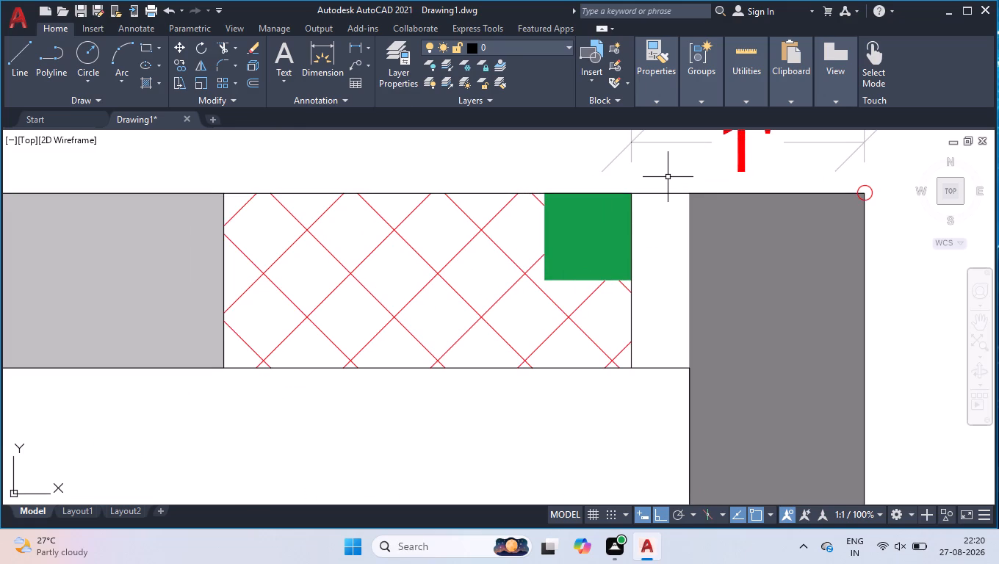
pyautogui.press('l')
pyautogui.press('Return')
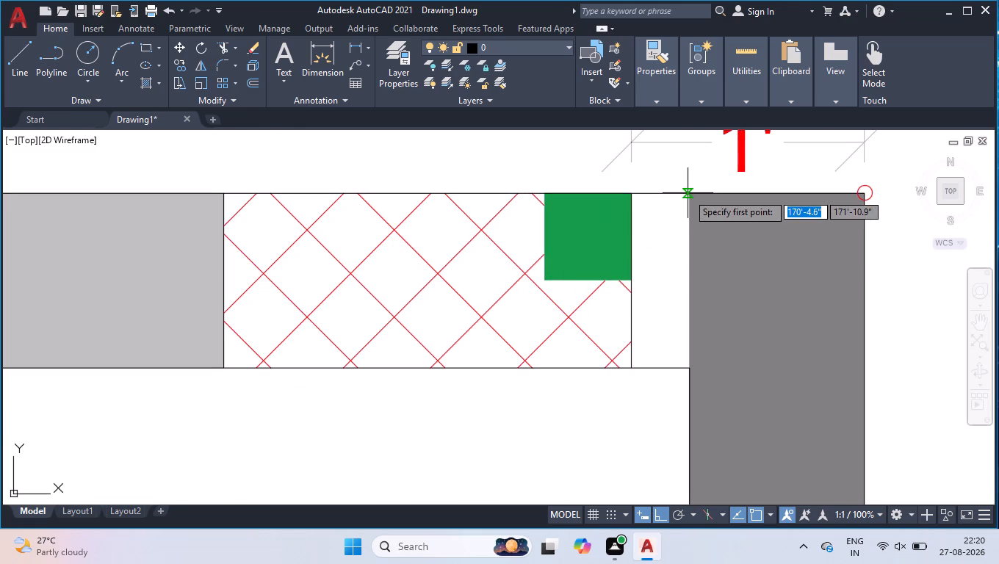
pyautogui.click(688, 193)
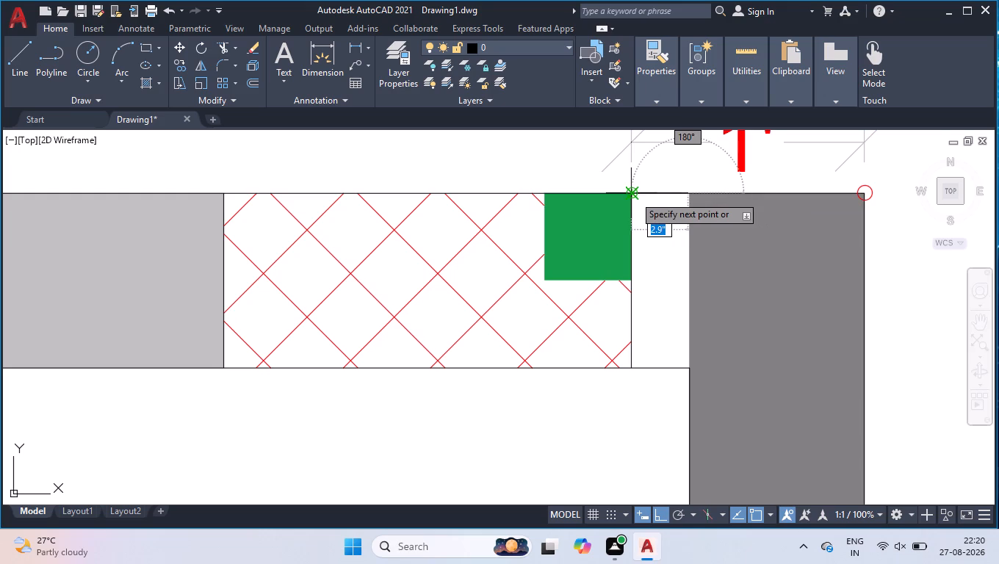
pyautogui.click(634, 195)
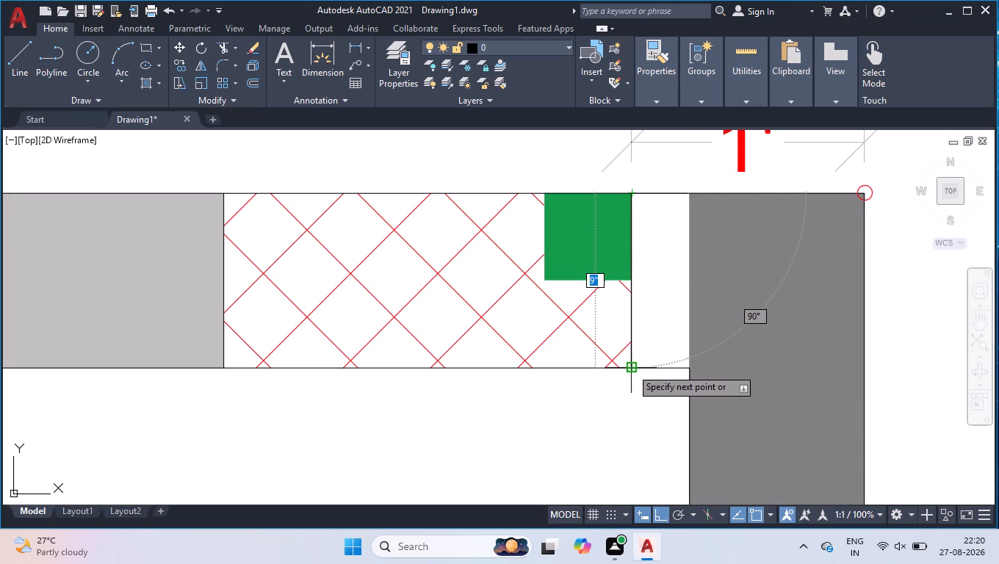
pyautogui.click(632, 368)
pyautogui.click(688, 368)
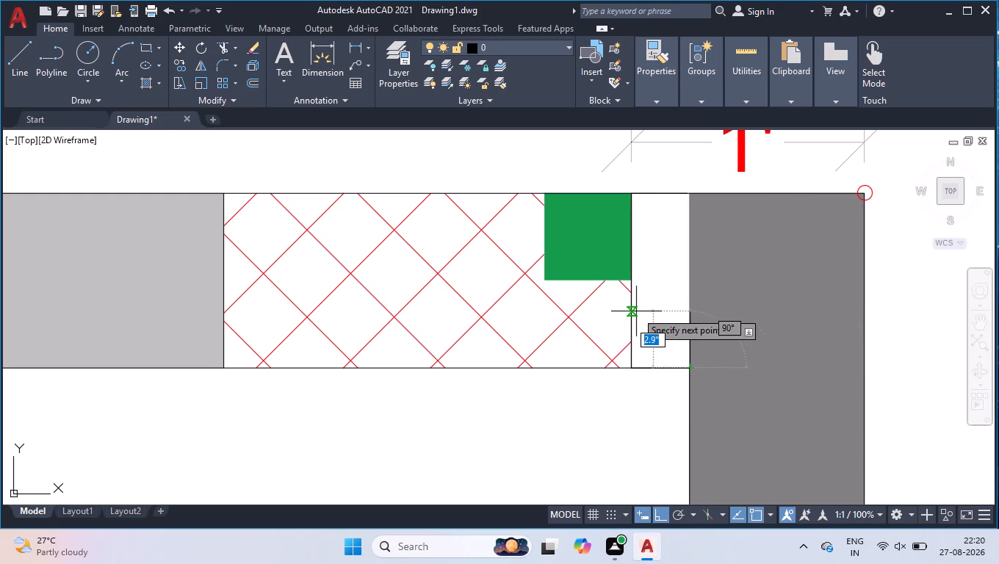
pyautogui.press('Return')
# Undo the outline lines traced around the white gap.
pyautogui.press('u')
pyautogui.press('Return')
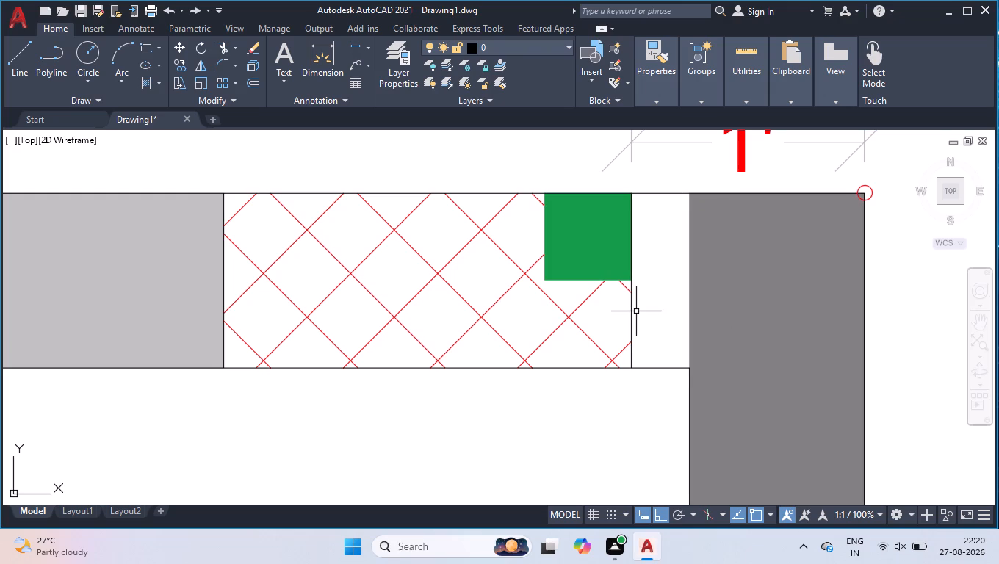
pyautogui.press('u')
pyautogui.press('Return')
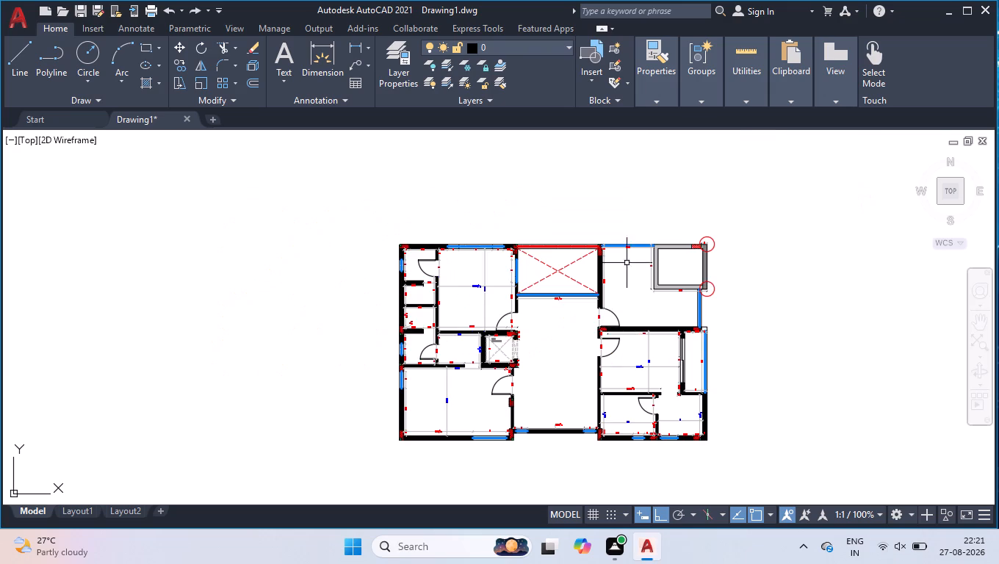
# Draw a vertical line closing the white gap between the hatched column and the dark grey wall, along the wall's edge.
pyautogui.scroll(4, 653, 247)
pyautogui.scroll(3, 859, 242)
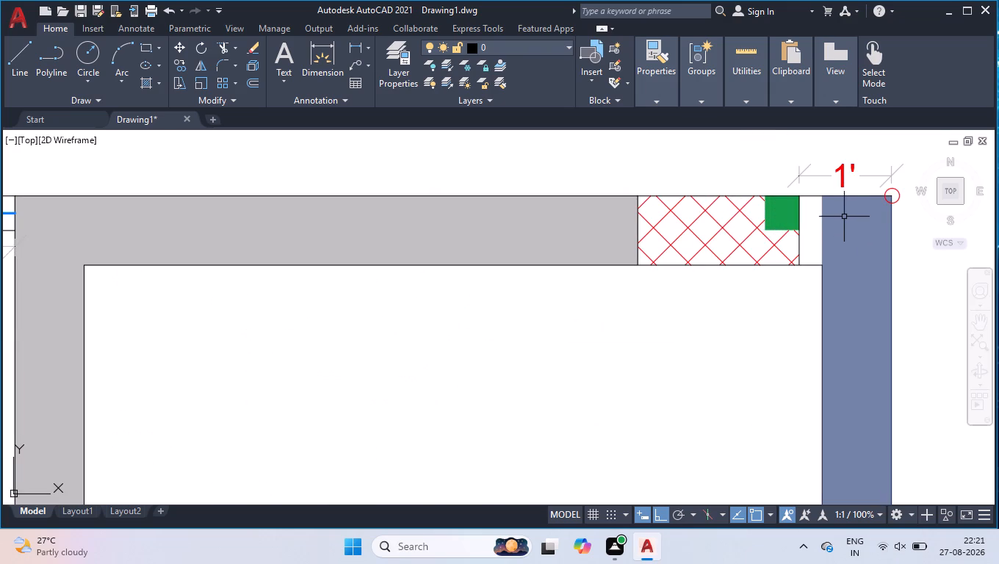
pyautogui.scroll(2, 831, 184)
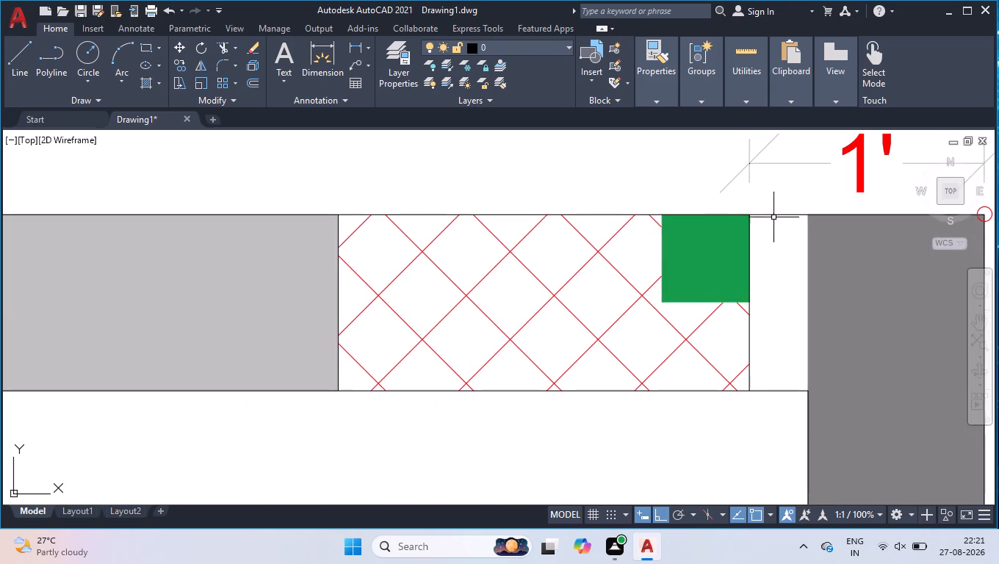
pyautogui.press('l')
pyautogui.press('Return')
pyautogui.click(807, 393)
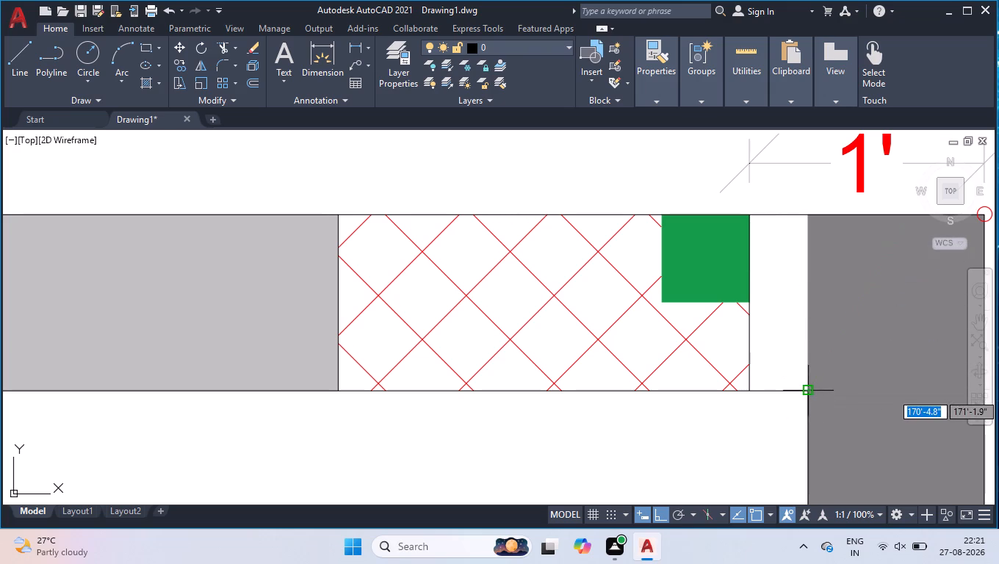
pyautogui.click(807, 211)
pyautogui.press('Return')
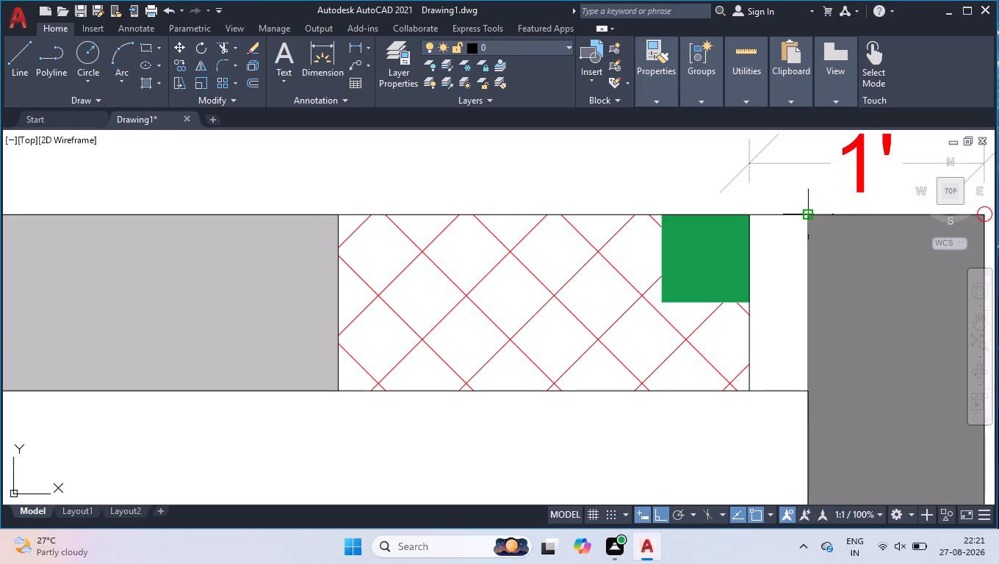
# Fill the closed gap beside the hatched column with a solid hatch in colour 8.
pyautogui.click(149, 85)
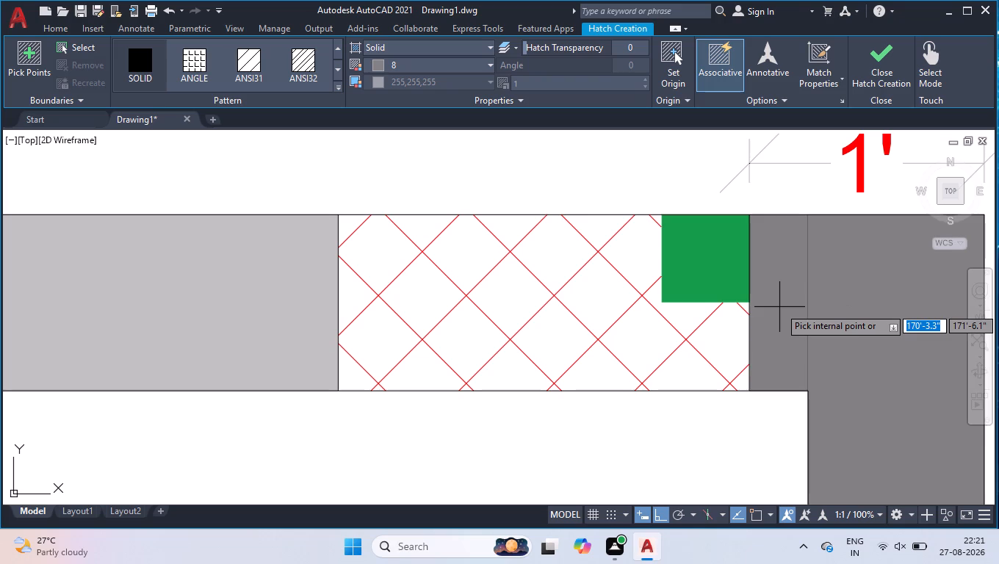
pyautogui.press('Return')
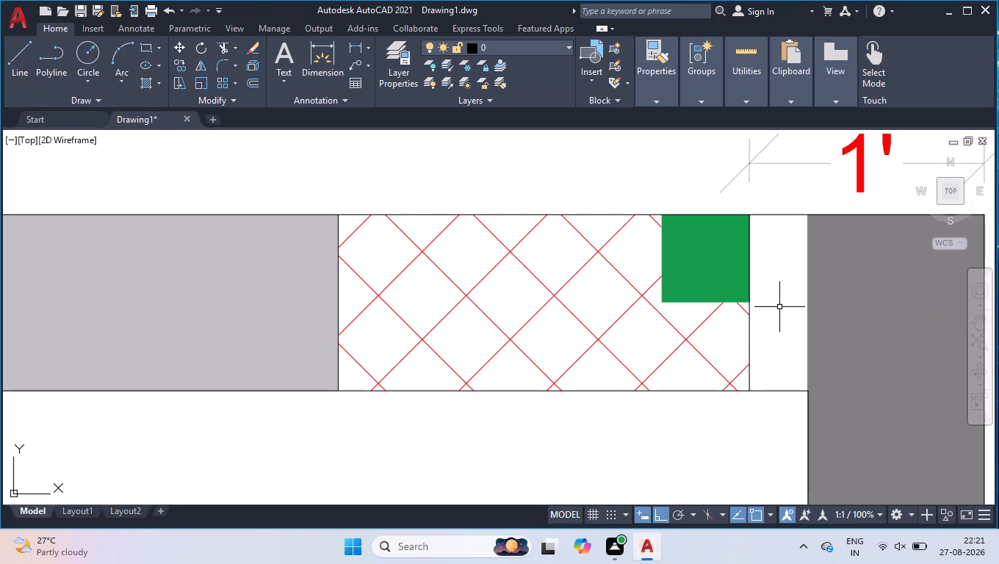
pyautogui.click(145, 82)
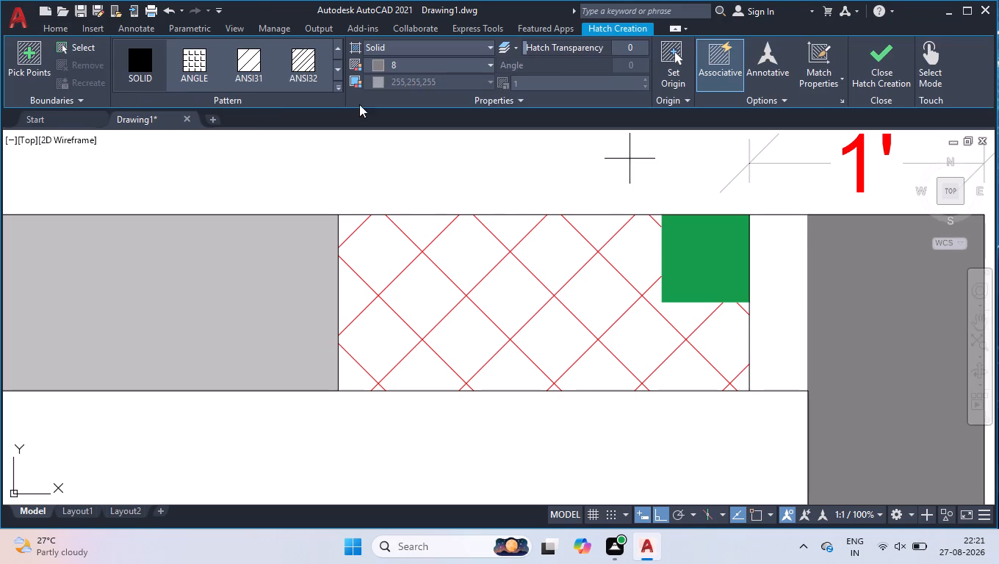
pyautogui.click(784, 317)
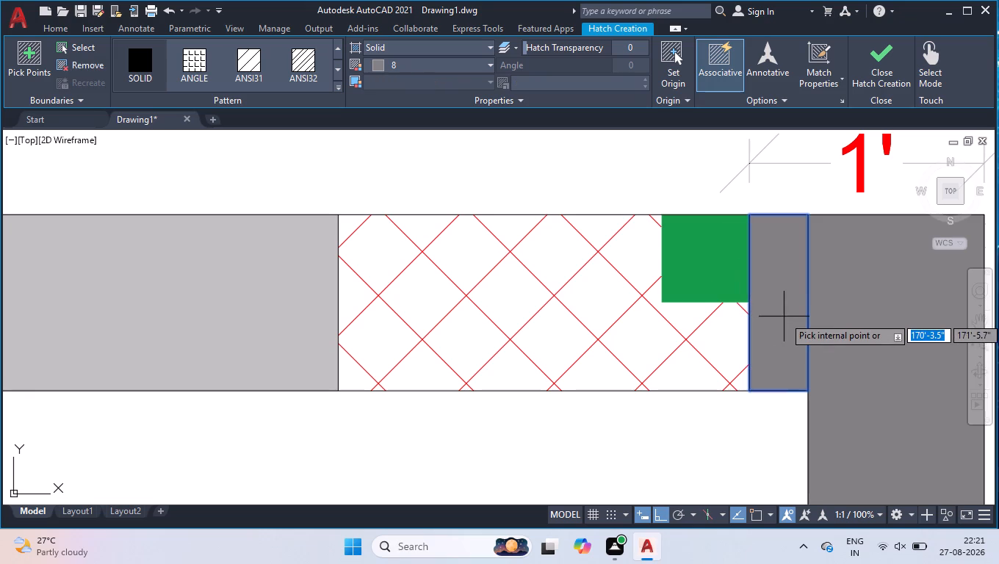
pyautogui.press('Return')
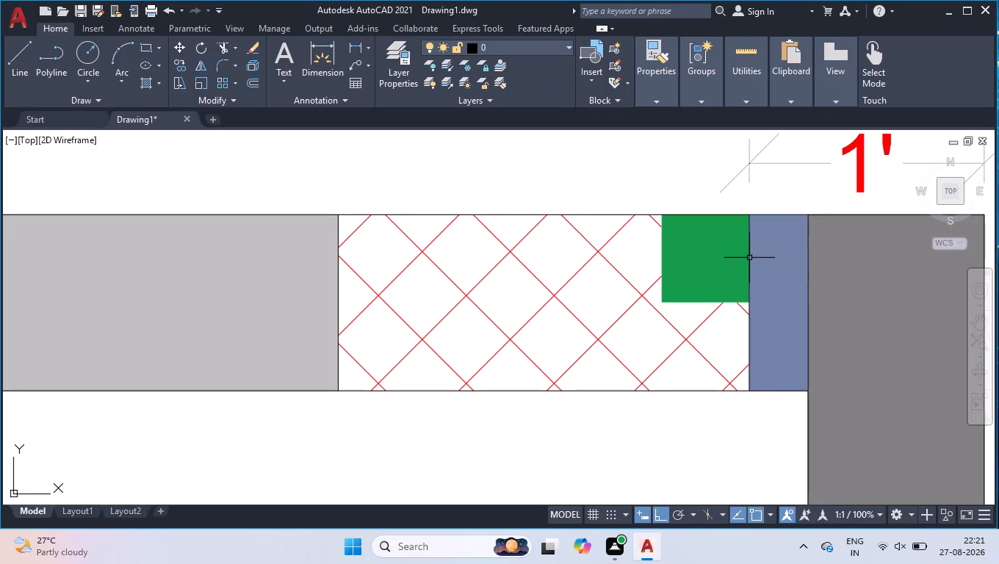
# Delete the two vertical lines on either side of the filled strip between the column and the dark grey wall.
pyautogui.click(749, 259)
pyautogui.press('Delete')
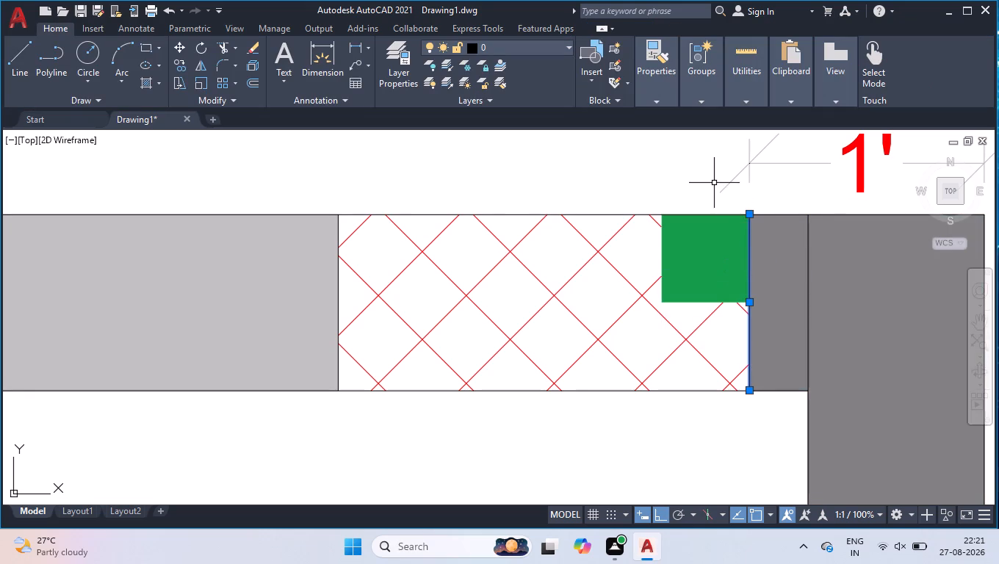
pyautogui.click(808, 279)
pyautogui.press('Delete')
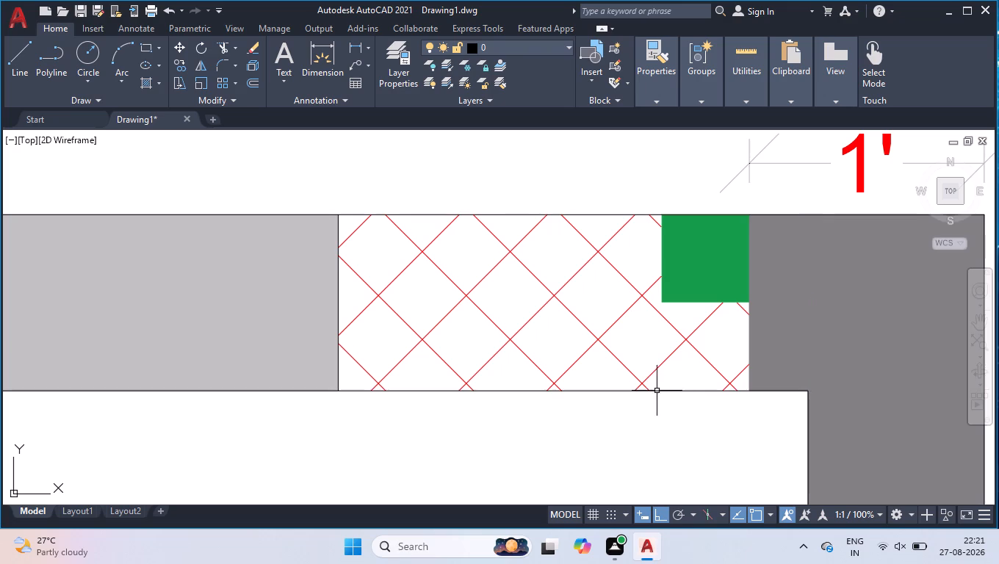
# Examine the filled corner of the grey-walled room and the walls around it.
pyautogui.scroll(-2, 696, 300)
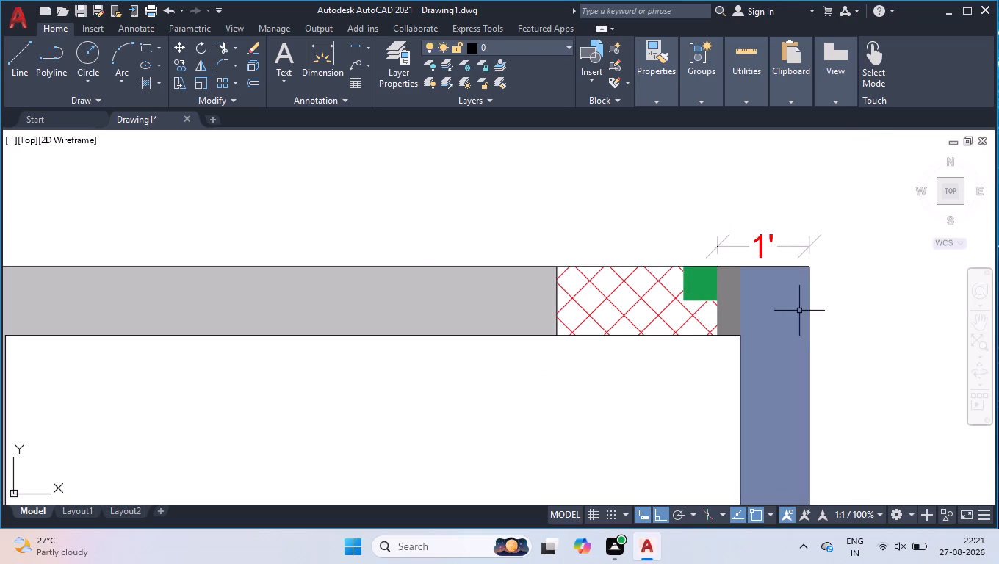
pyautogui.scroll(2, 827, 313)
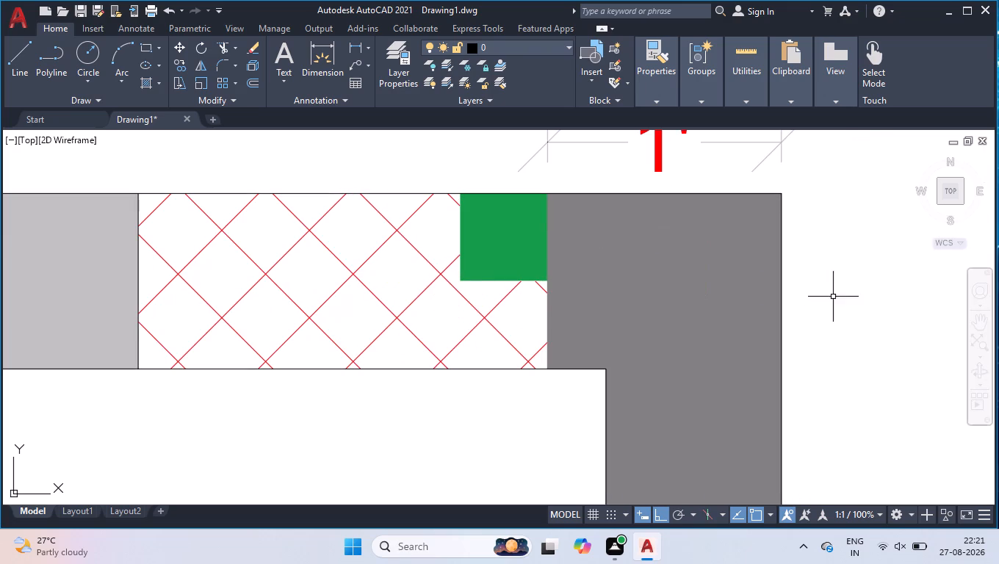
pyautogui.scroll(-1, 857, 203)
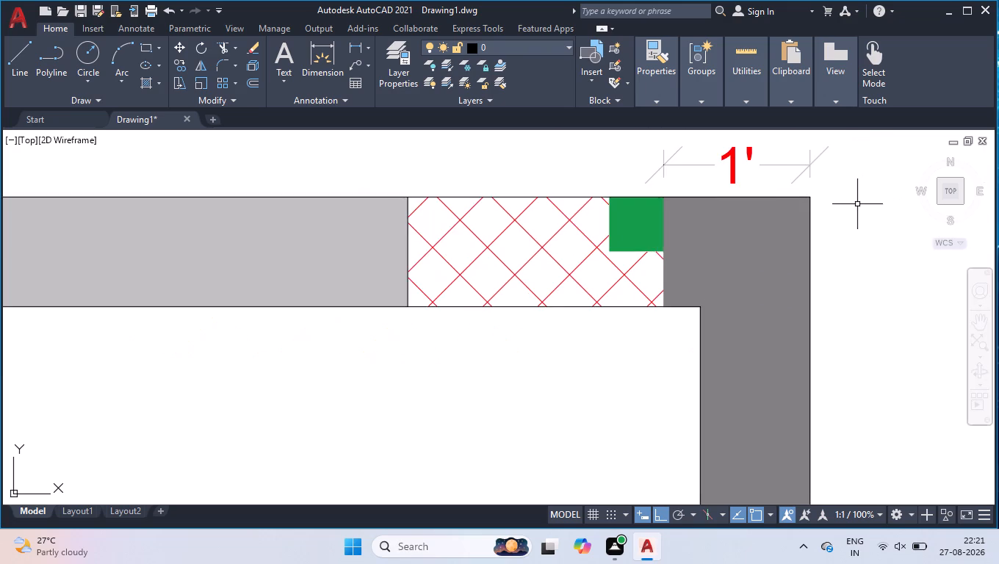
pyautogui.scroll(-3, 857, 204)
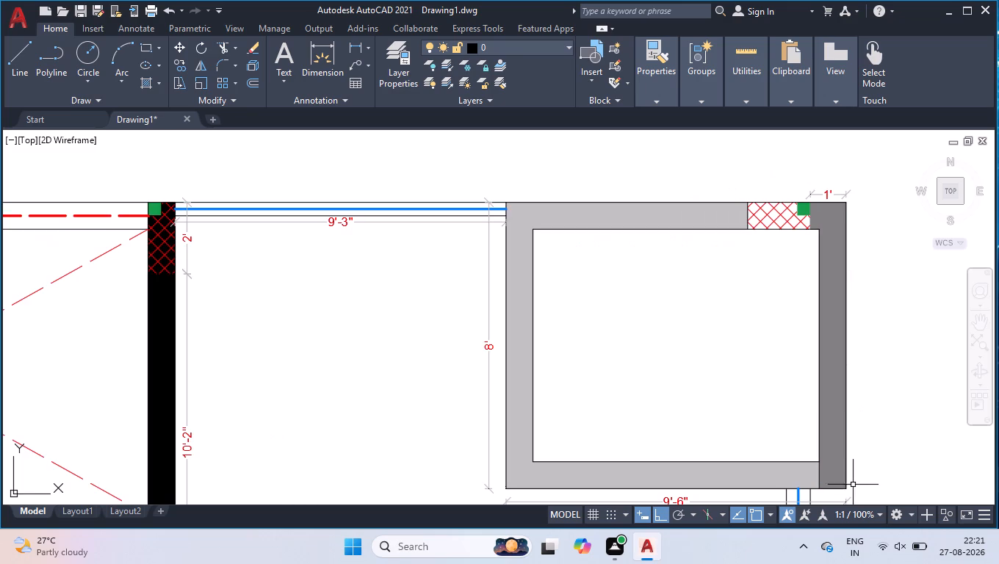
pyautogui.click(976, 319)
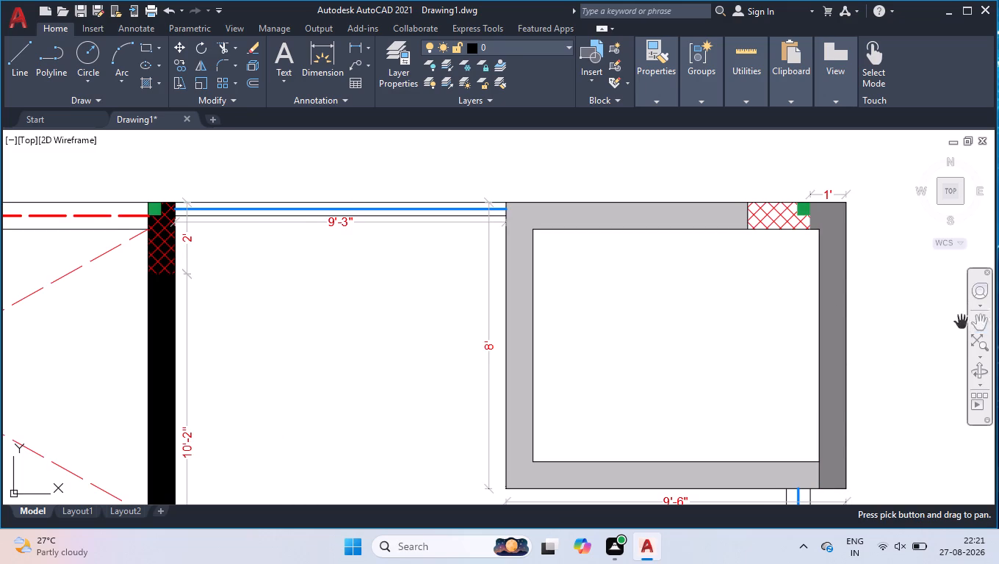
pyautogui.moveTo(937, 333); pyautogui.dragTo(884, 287)
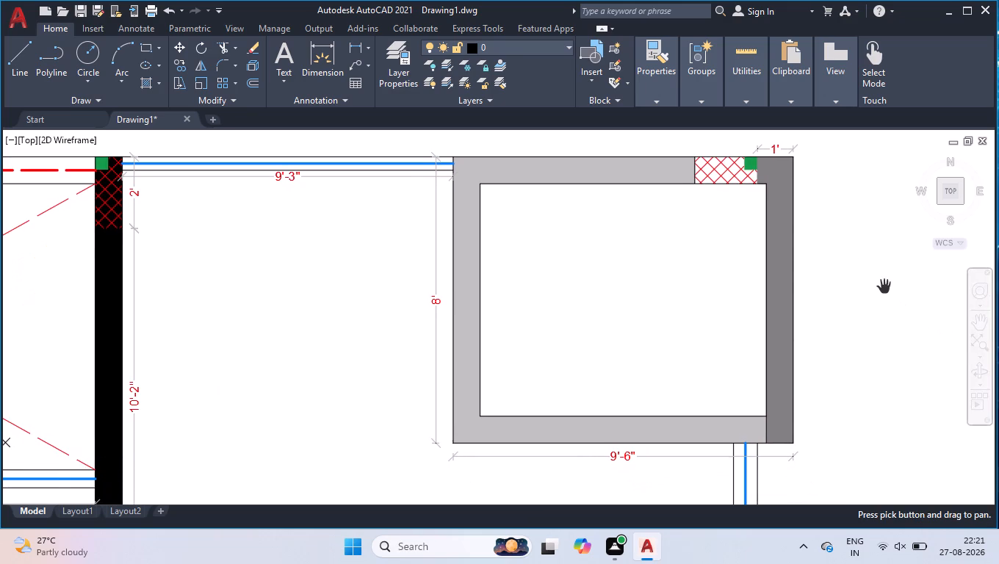
pyautogui.press('Return')
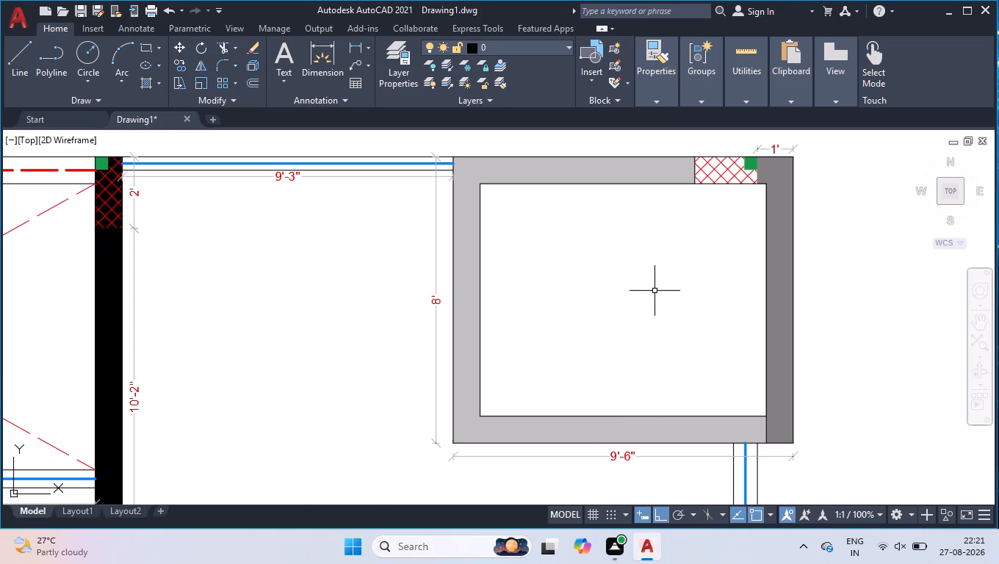
pyautogui.scroll(-1, 649, 295)
pyautogui.scroll(-2, 565, 238)
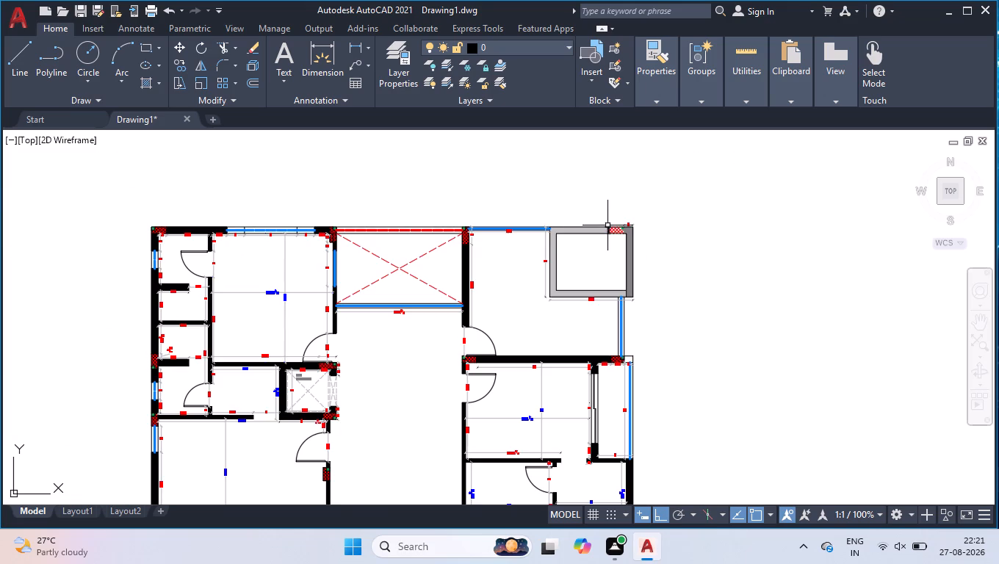
# Examine the corner where the red dashed diagonal of the crossed area meets the hatched column beside the 1'-9" wall.
pyautogui.scroll(2, 375, 239)
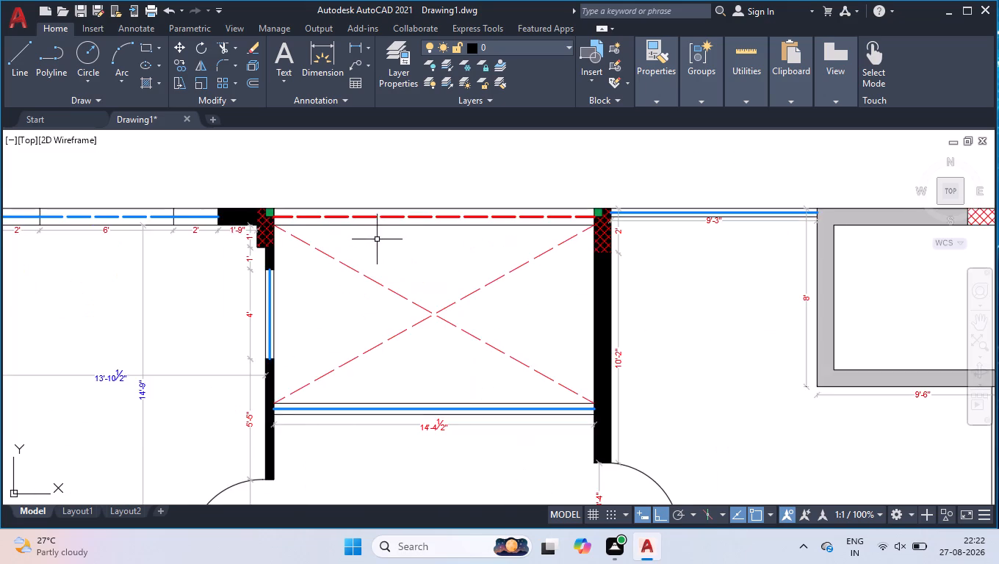
pyautogui.scroll(1, 382, 237)
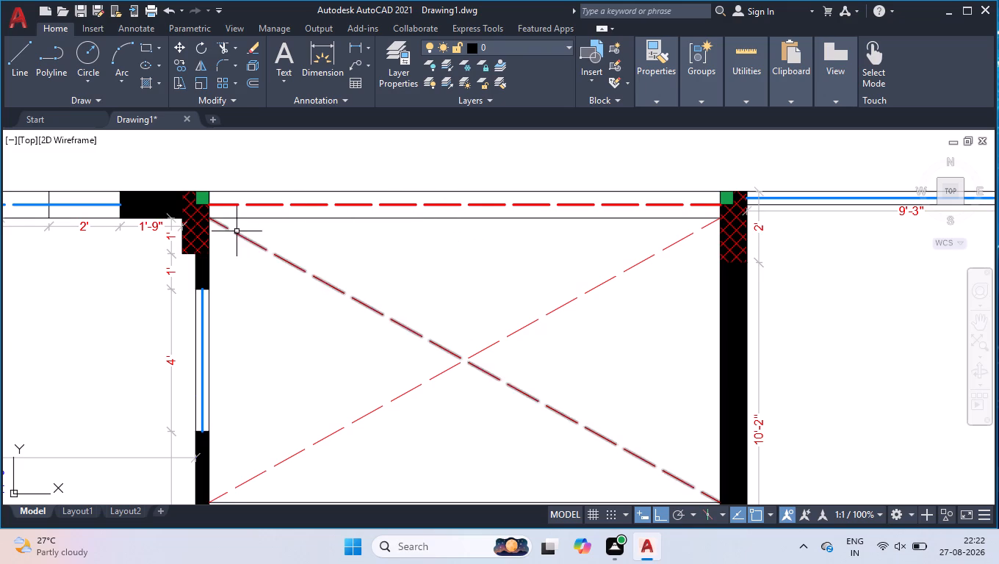
pyautogui.scroll(5, 204, 218)
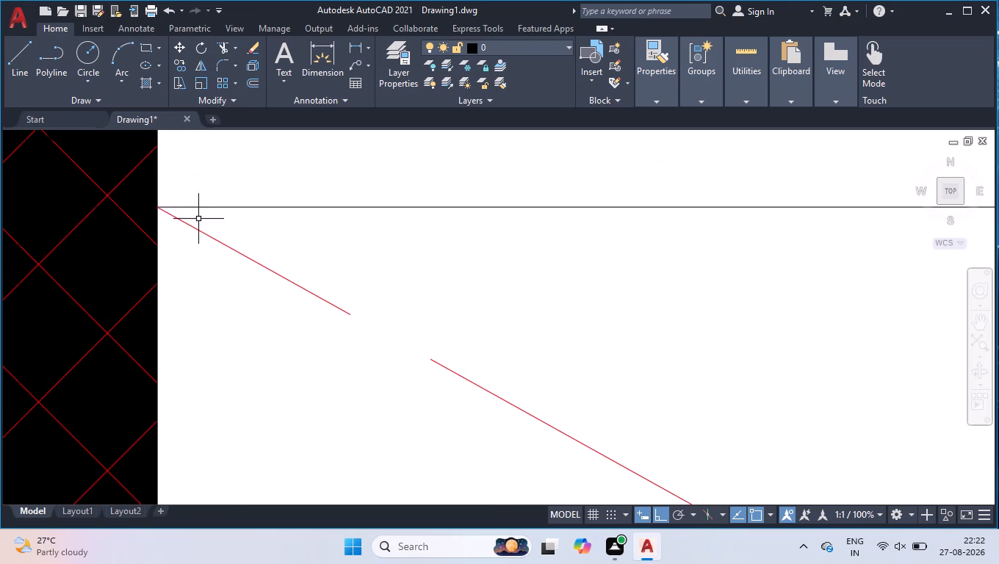
pyautogui.scroll(4, 174, 209)
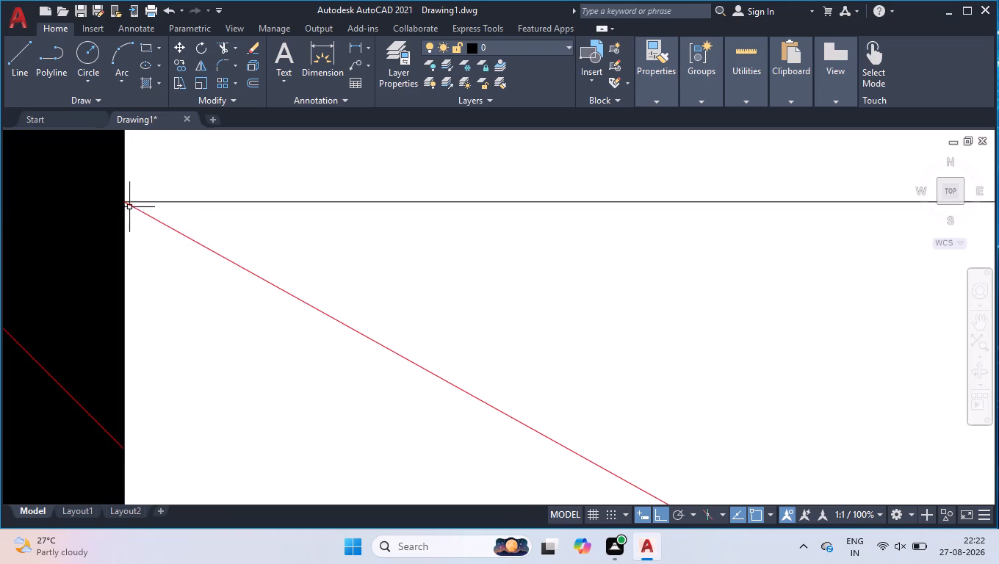
pyautogui.scroll(5, 129, 207)
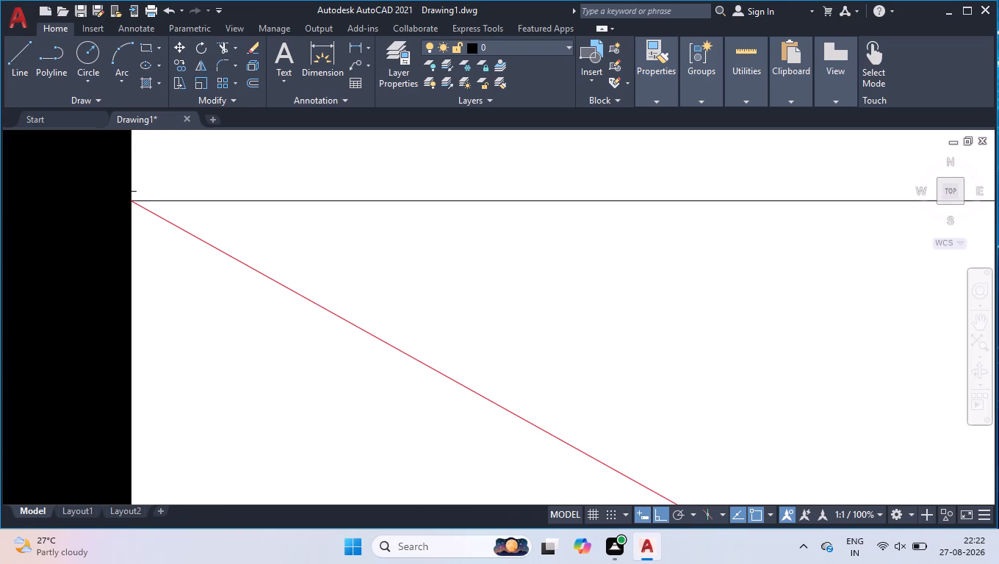
pyautogui.scroll(7, 129, 203)
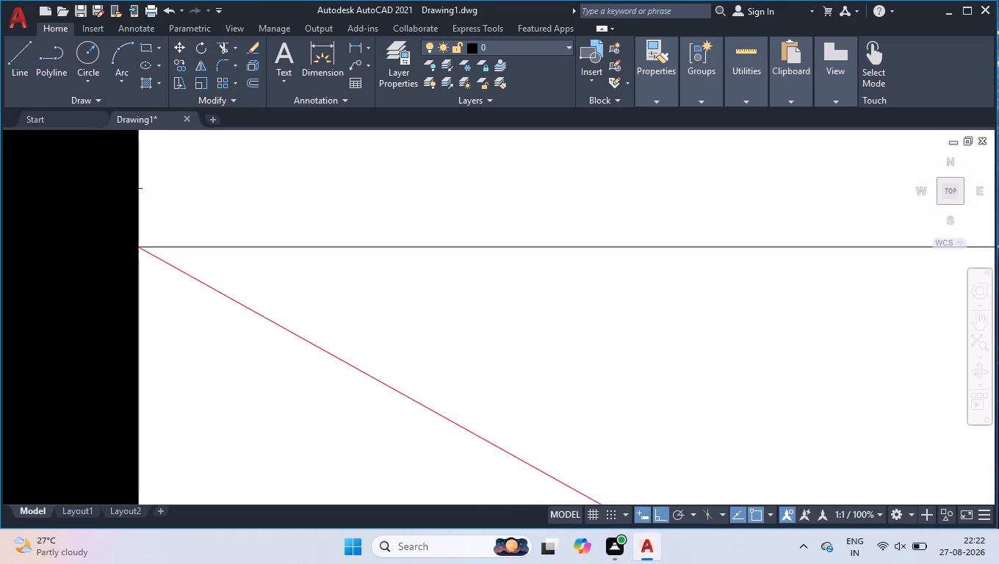
pyautogui.scroll(3, 128, 198)
pyautogui.scroll(-3, 237, 258)
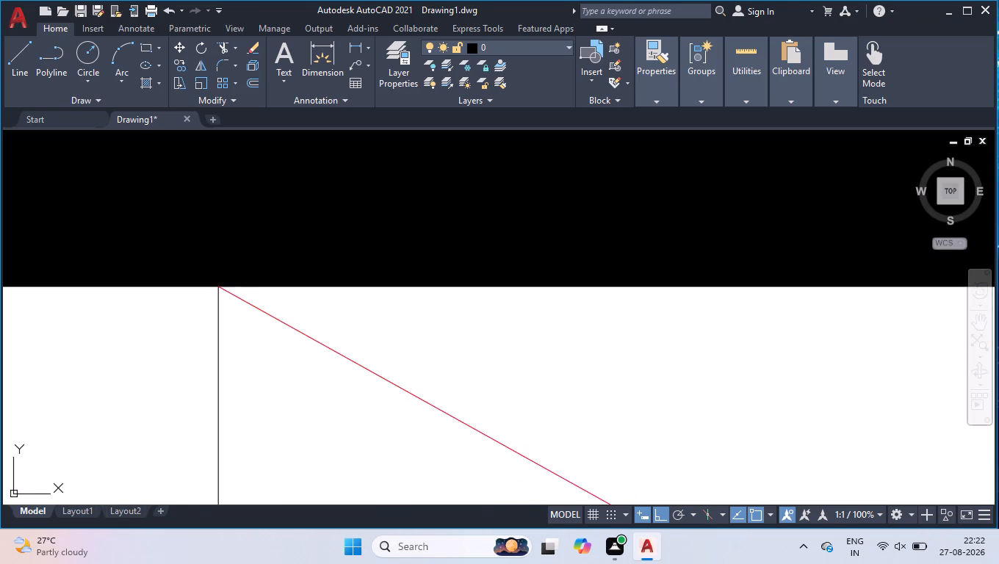
pyautogui.scroll(-20, 295, 247)
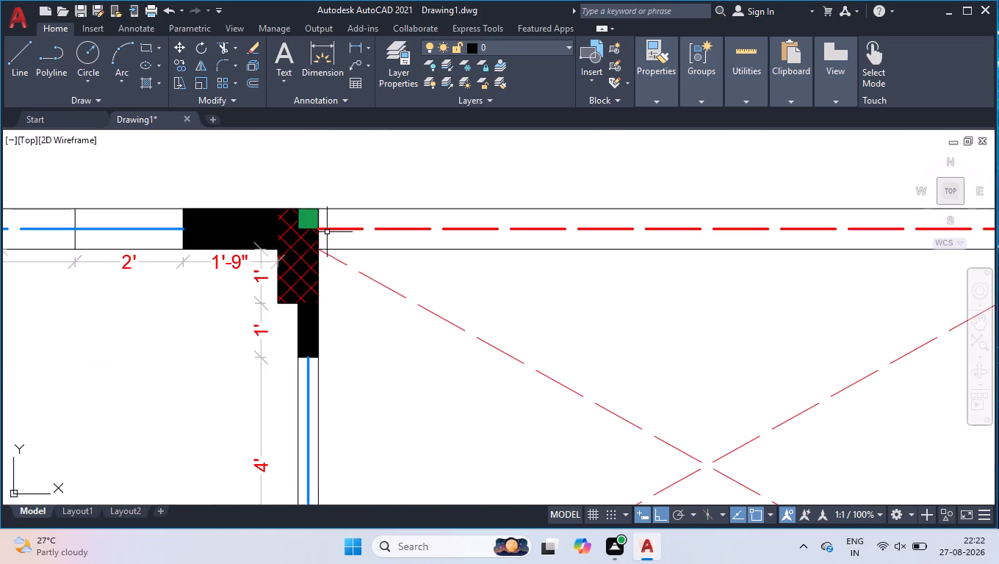
pyautogui.scroll(-2, 342, 237)
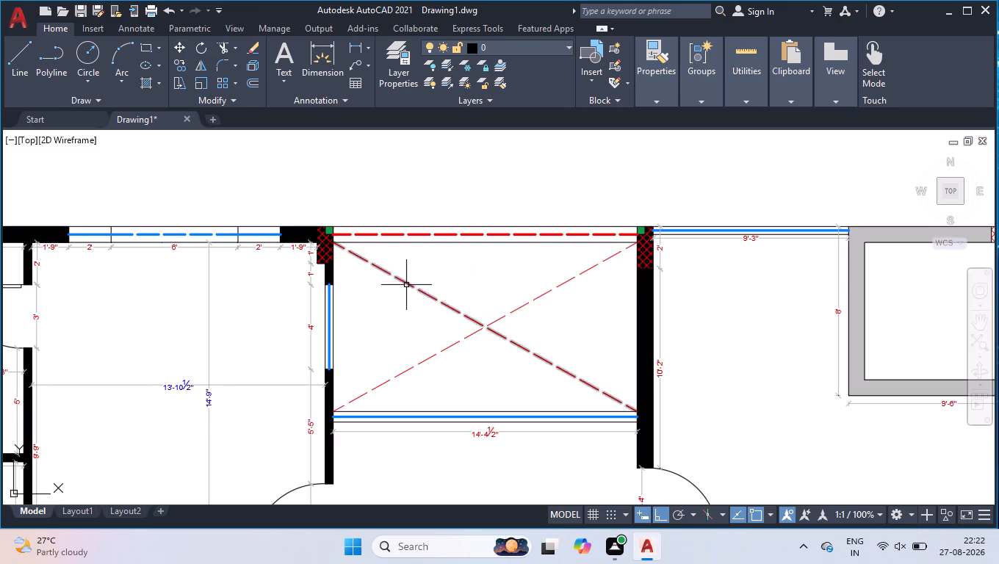
# Examine the point where the two red dashed diagonals cross in the middle of the area between the hatched columns.
pyautogui.click(461, 291)
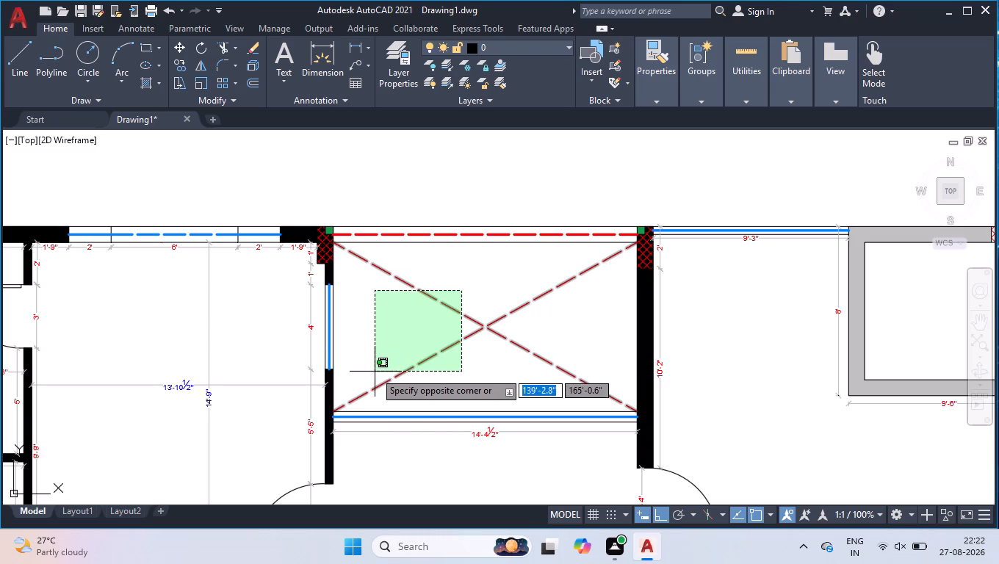
pyautogui.click(508, 359)
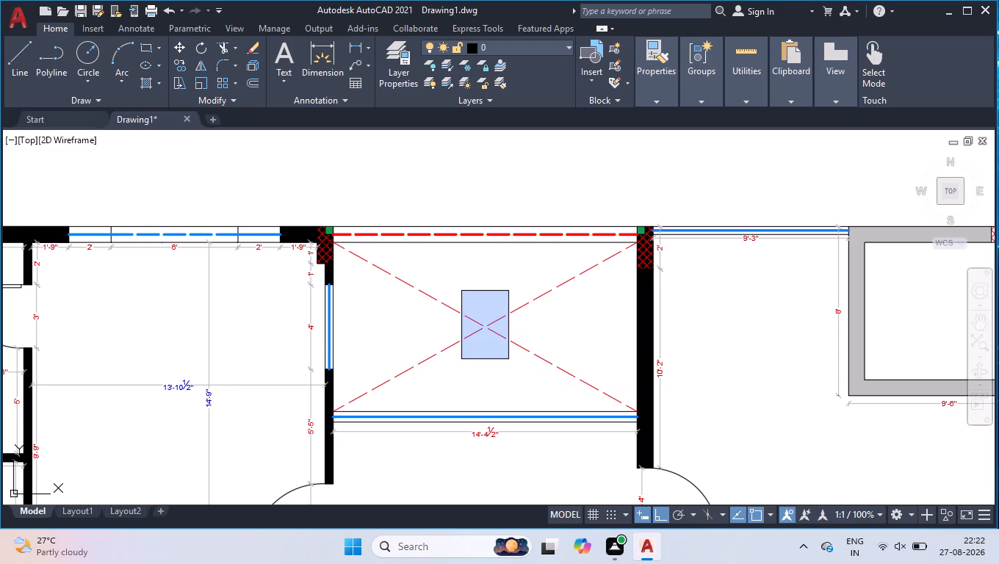
pyautogui.scroll(3, 486, 333)
pyautogui.click(473, 267)
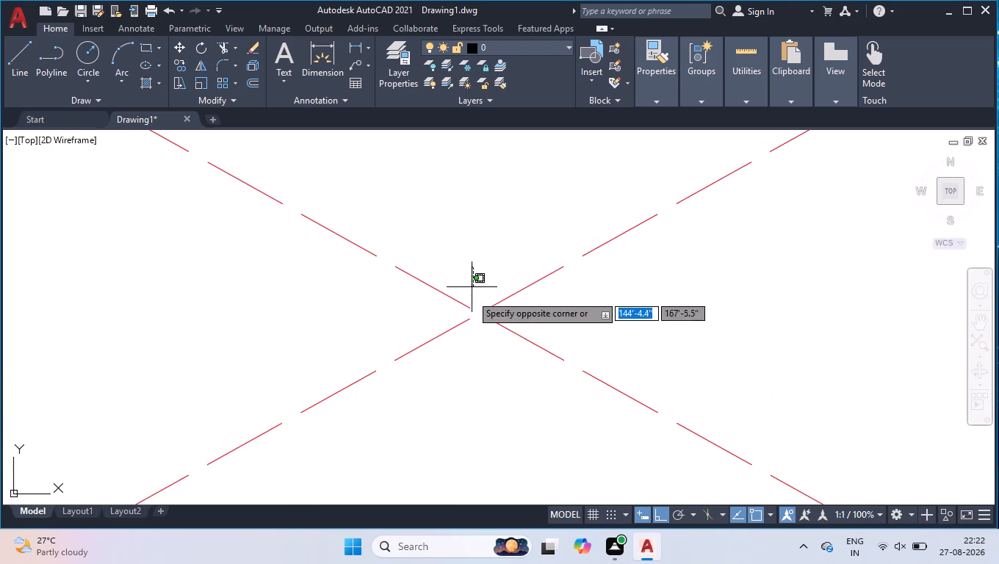
pyautogui.click(477, 361)
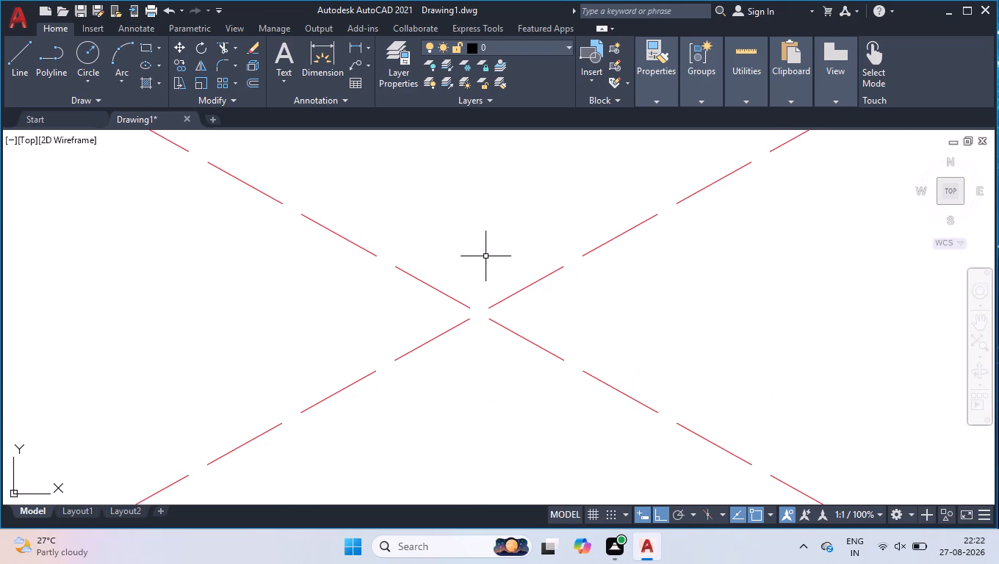
pyautogui.click(484, 253)
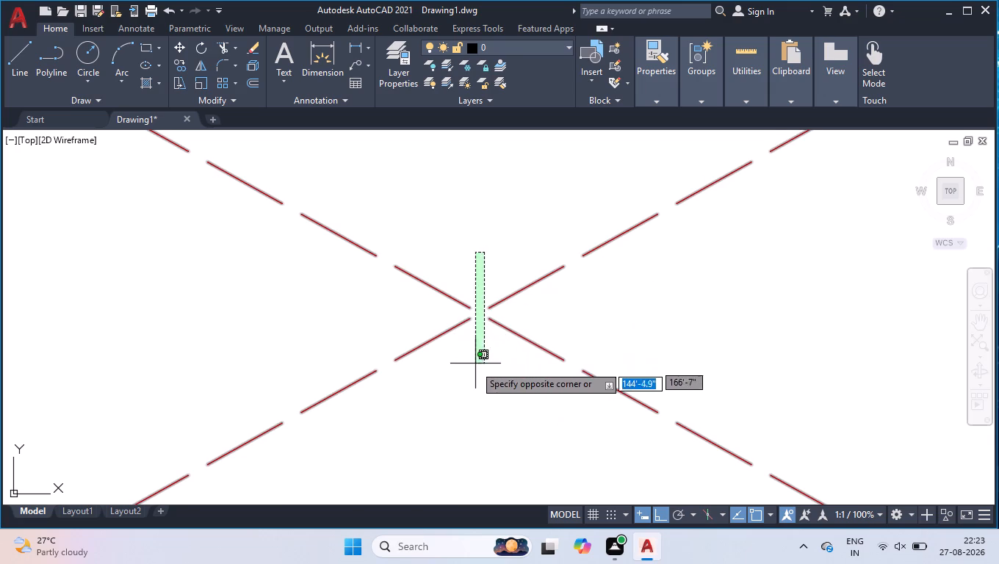
pyautogui.click(478, 422)
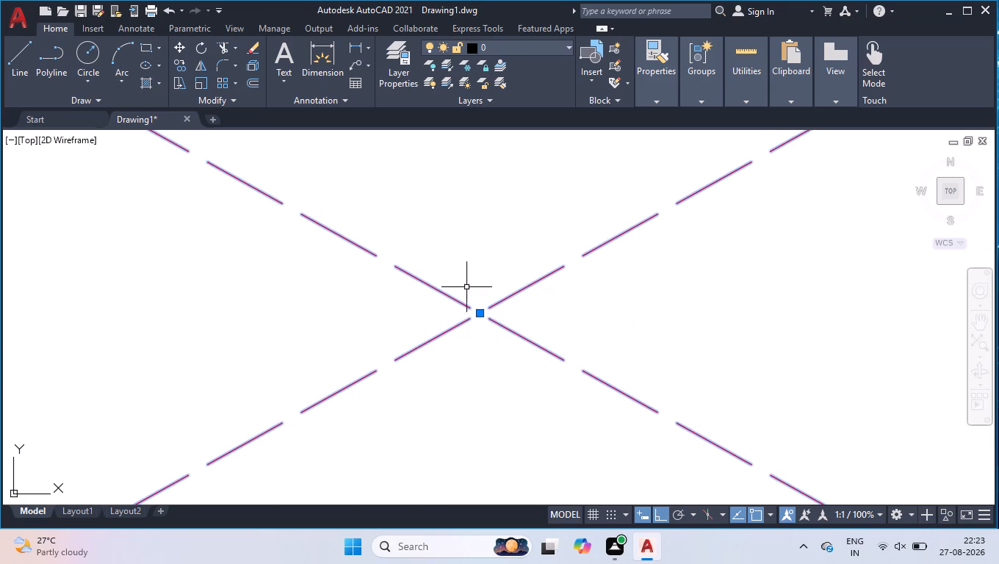
pyautogui.keyDown('shift'); pyautogui.click(476, 284); pyautogui.keyUp('shift')
pyautogui.keyDown('shift'); pyautogui.click(389, 358); pyautogui.keyUp('shift')
pyautogui.scroll(-3, 522, 303)
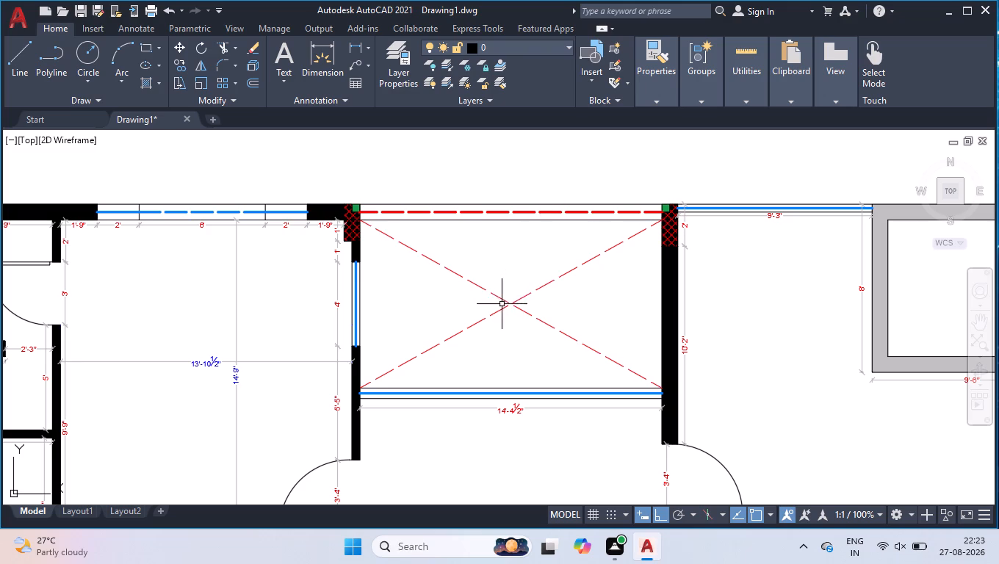
pyautogui.scroll(2, 502, 305)
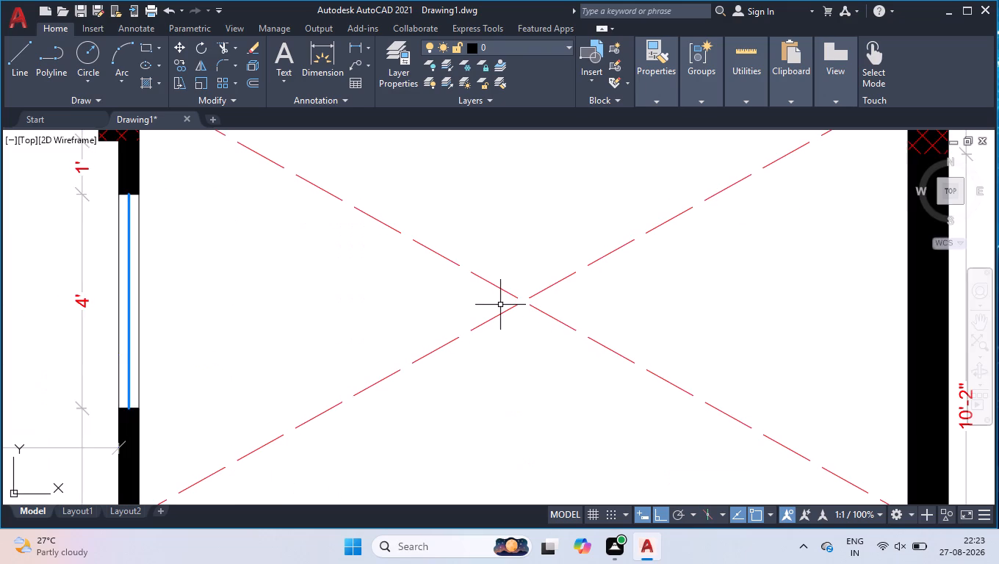
pyautogui.click(576, 221)
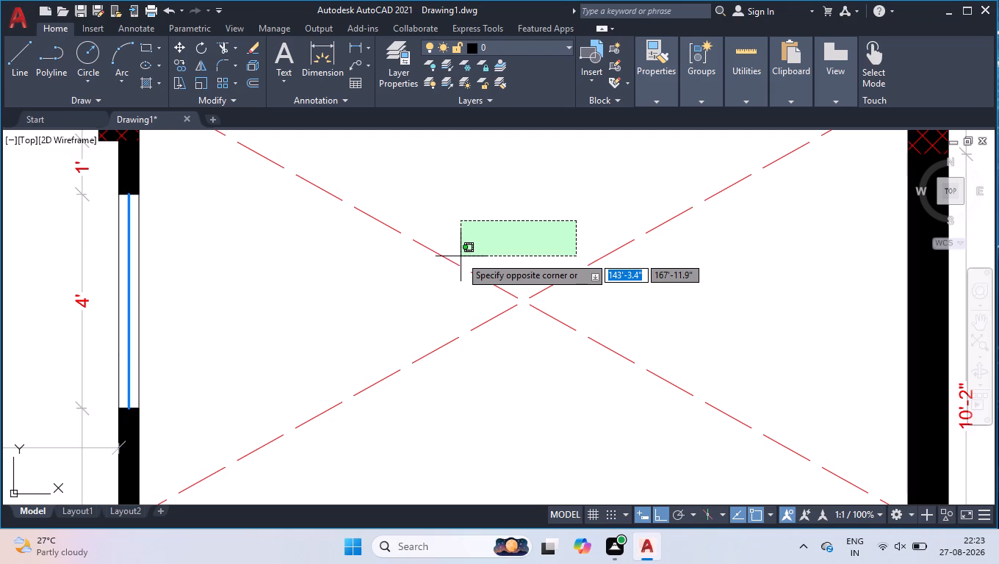
pyautogui.click(461, 256)
pyautogui.click(461, 256)
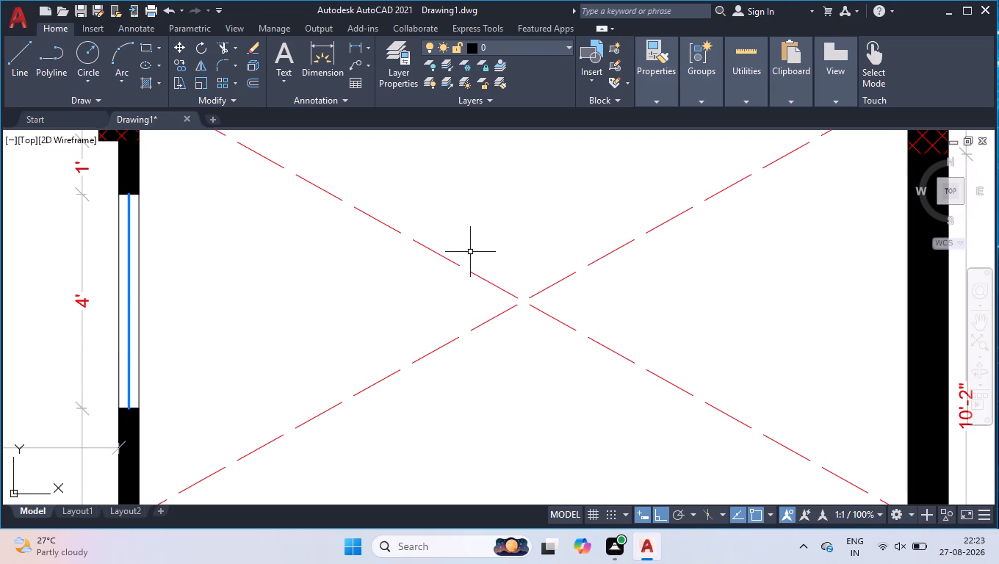
pyautogui.click(463, 250)
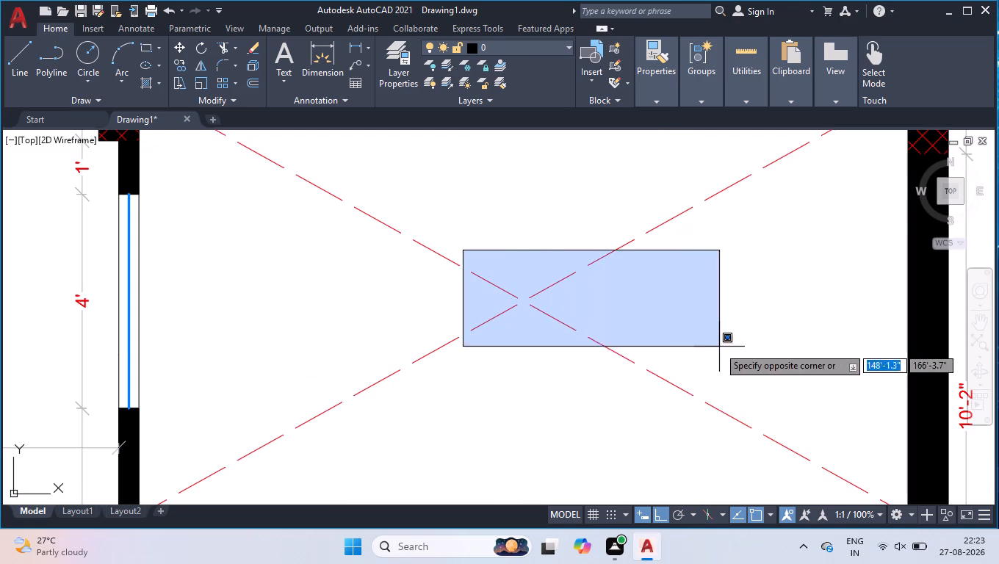
pyautogui.click(583, 351)
pyautogui.click(579, 220)
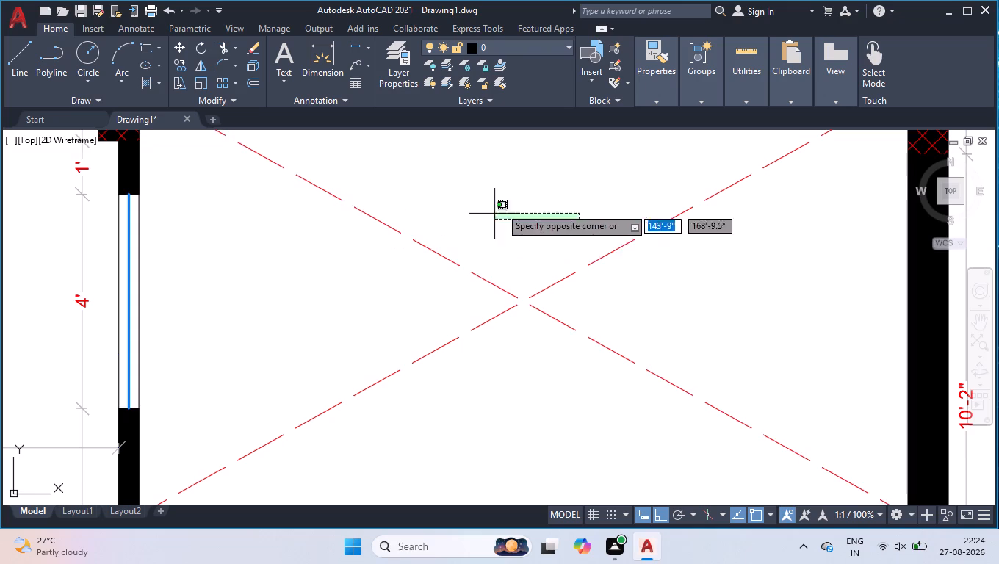
pyautogui.scroll(-2, 491, 217)
pyautogui.click(501, 213)
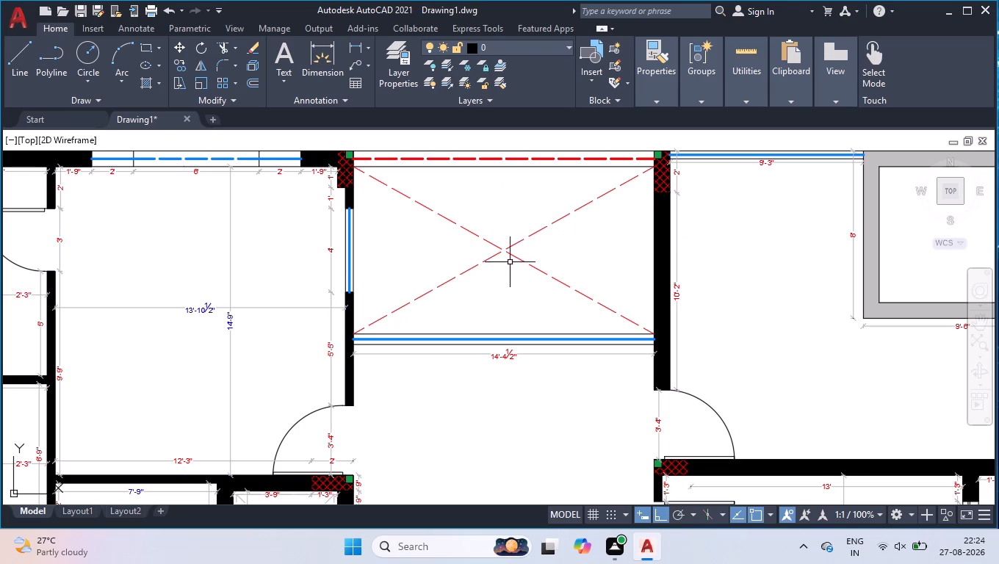
pyautogui.scroll(1, 505, 250)
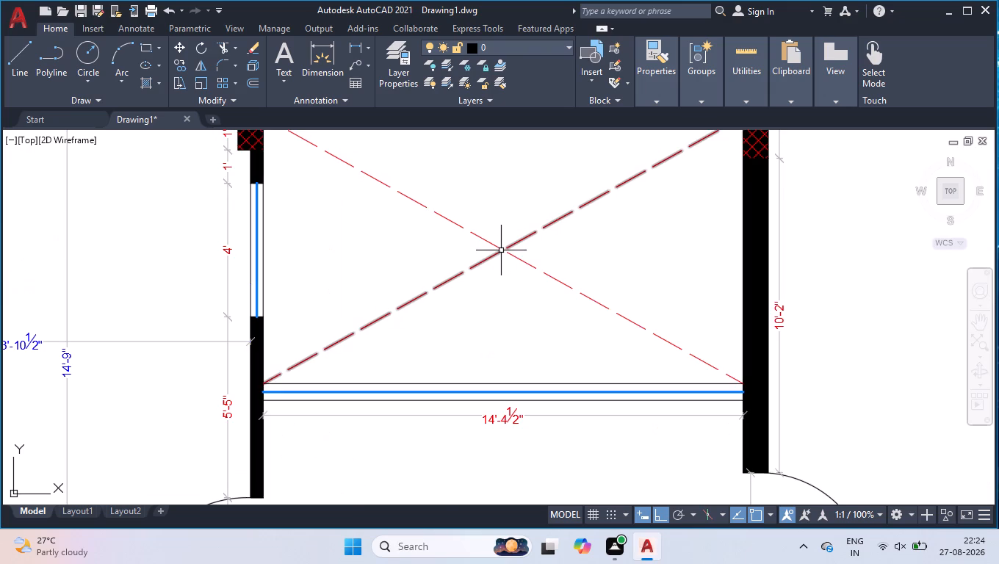
pyautogui.scroll(5, 502, 252)
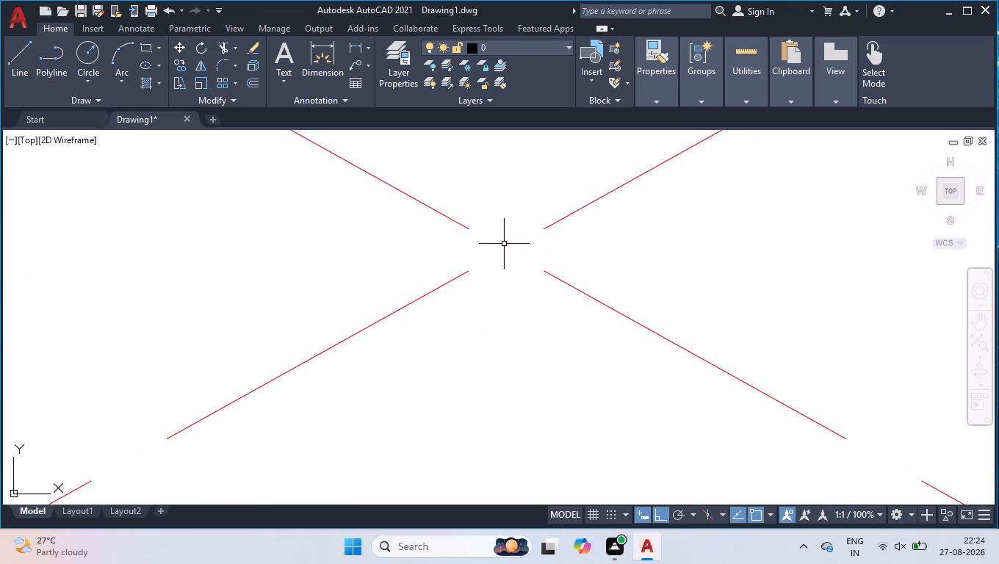
pyautogui.scroll(2, 508, 239)
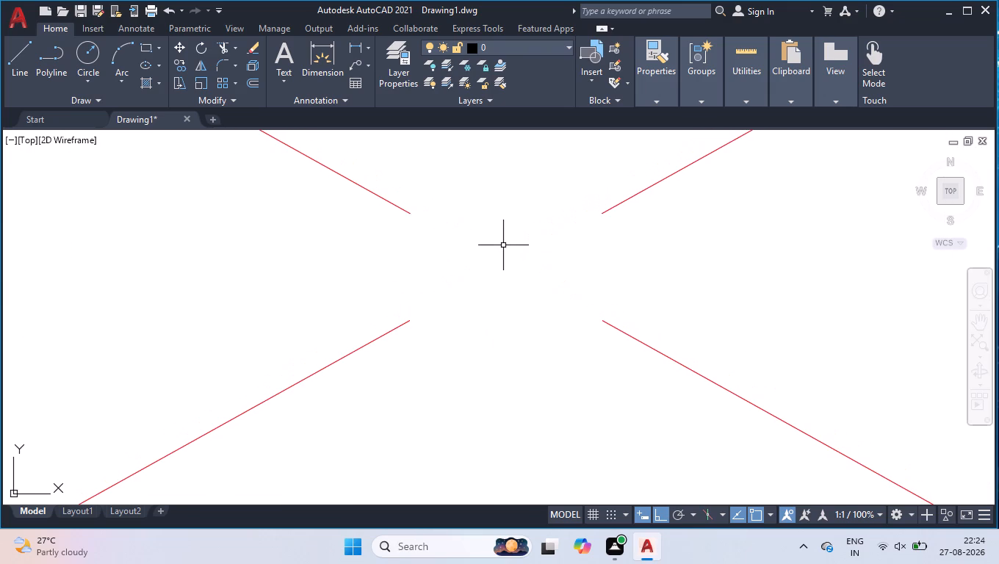
pyautogui.click(544, 168)
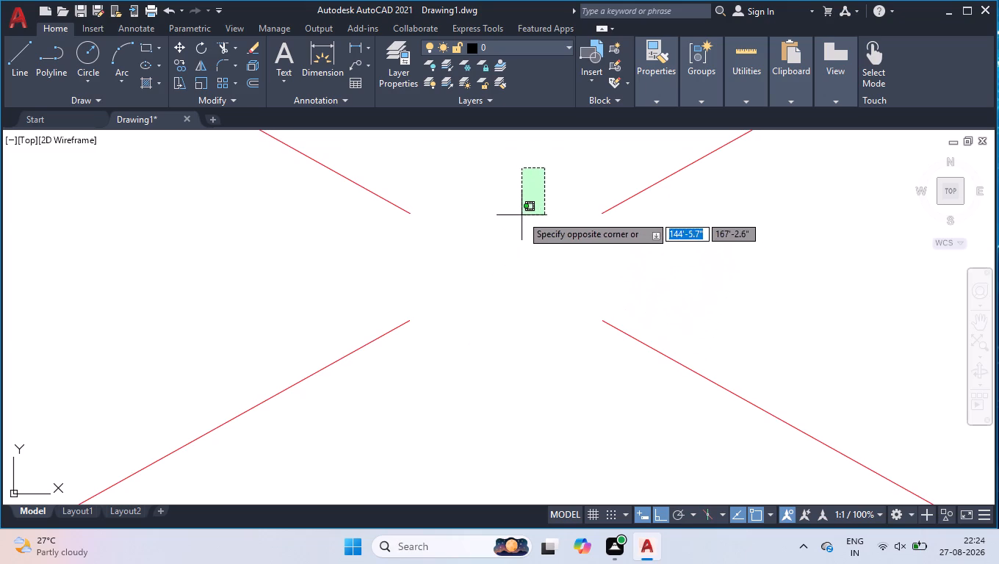
pyautogui.click(516, 209)
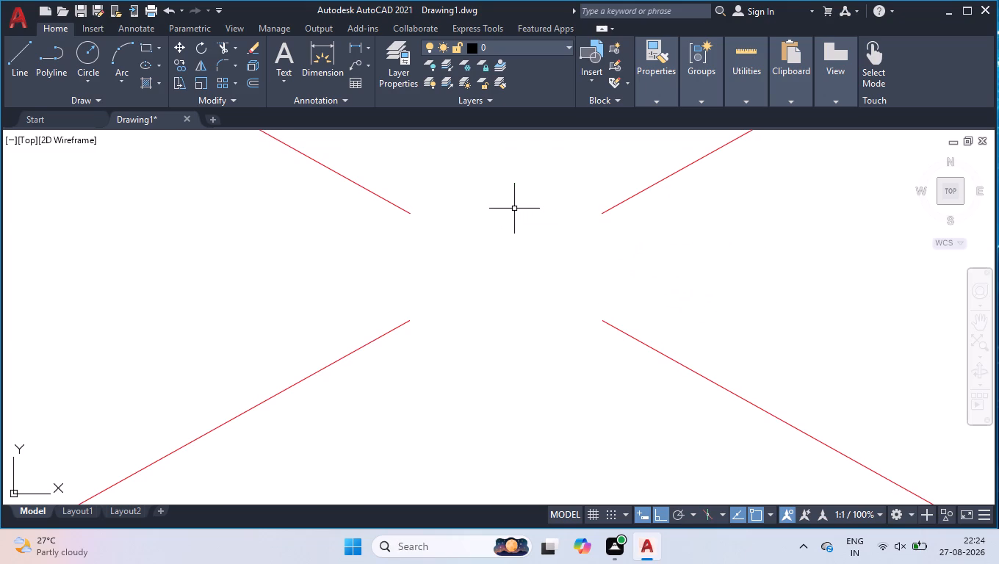
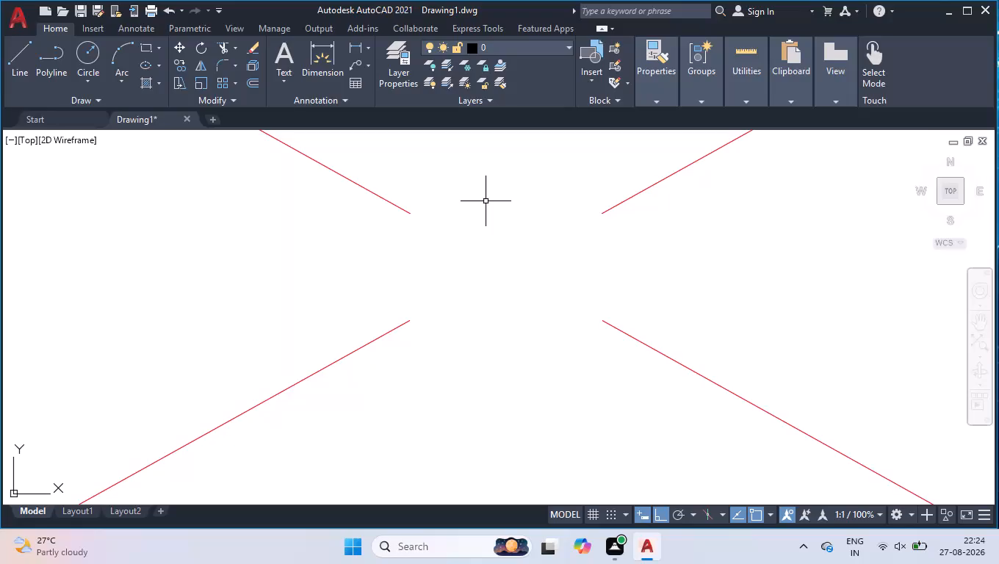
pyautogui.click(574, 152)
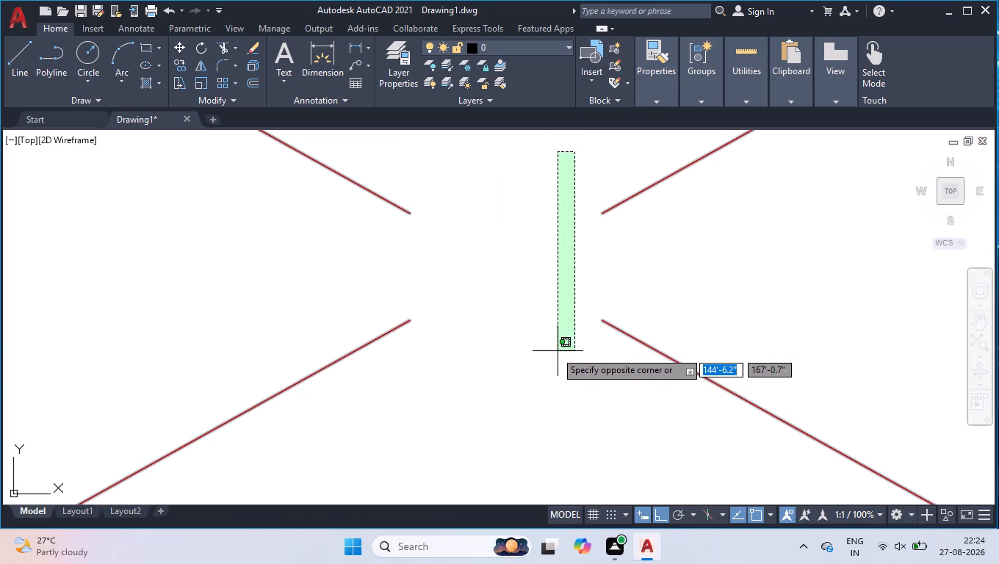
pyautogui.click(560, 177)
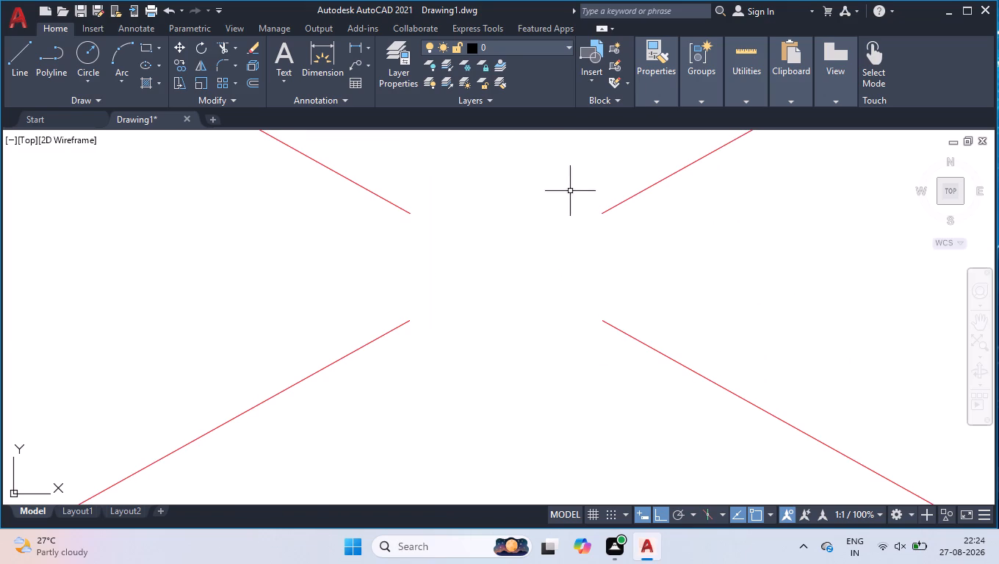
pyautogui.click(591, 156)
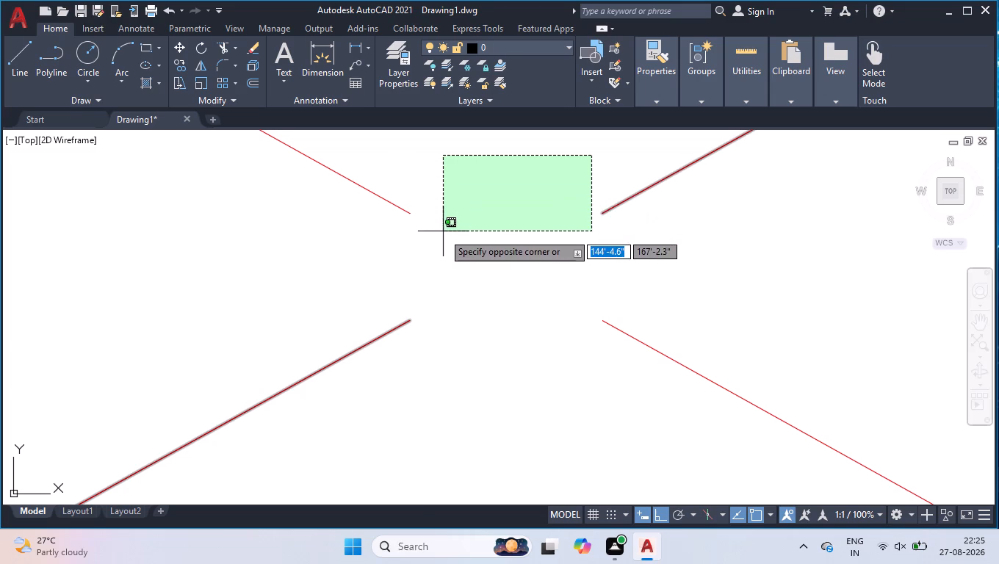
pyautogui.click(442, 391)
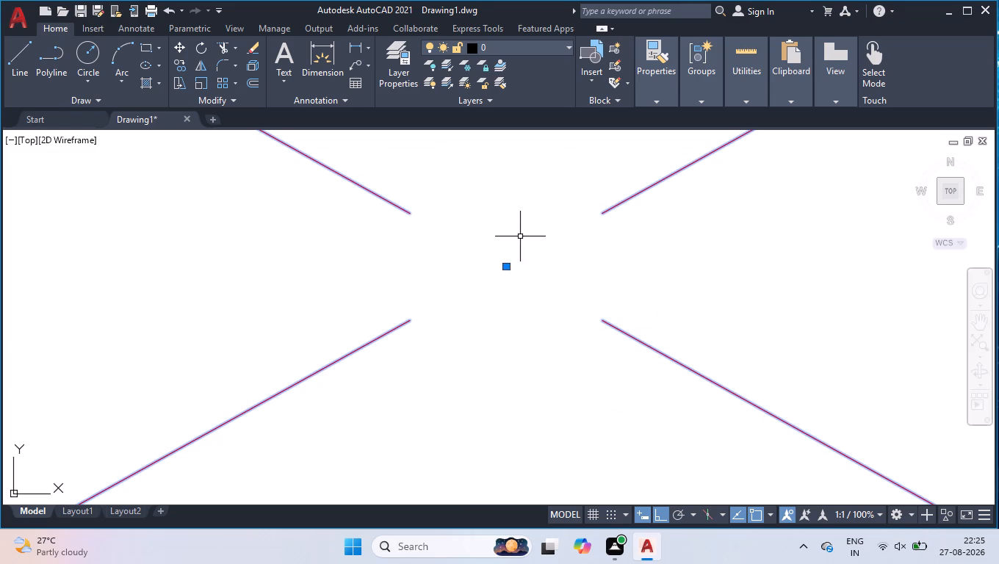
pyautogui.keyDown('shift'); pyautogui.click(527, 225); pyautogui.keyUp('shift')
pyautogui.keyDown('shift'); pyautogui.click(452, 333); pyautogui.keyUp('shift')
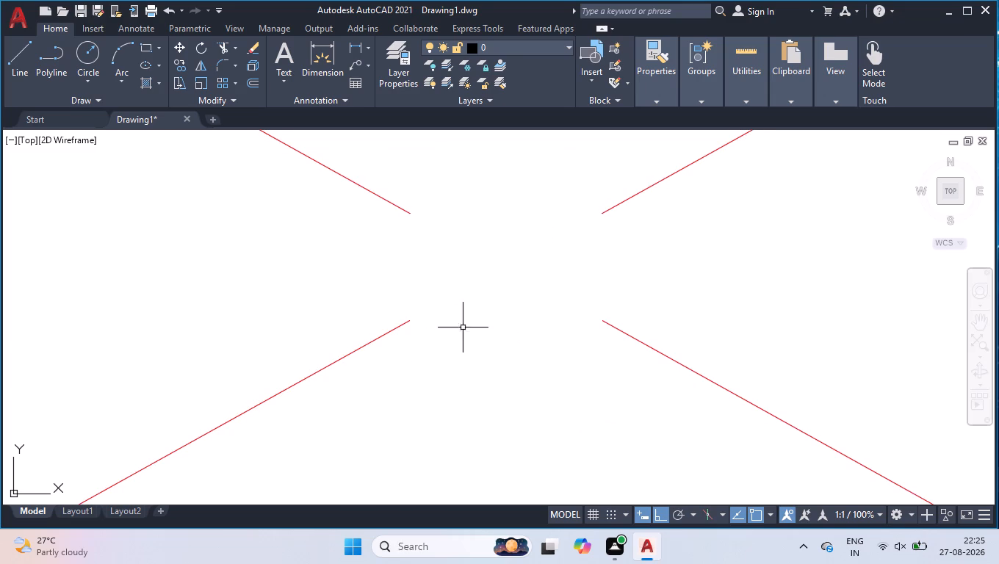
# Examine the red dashed crossed area together with the hatched columns, walls and windows that surround it.
pyautogui.scroll(-8, 475, 261)
pyautogui.scroll(1, 493, 293)
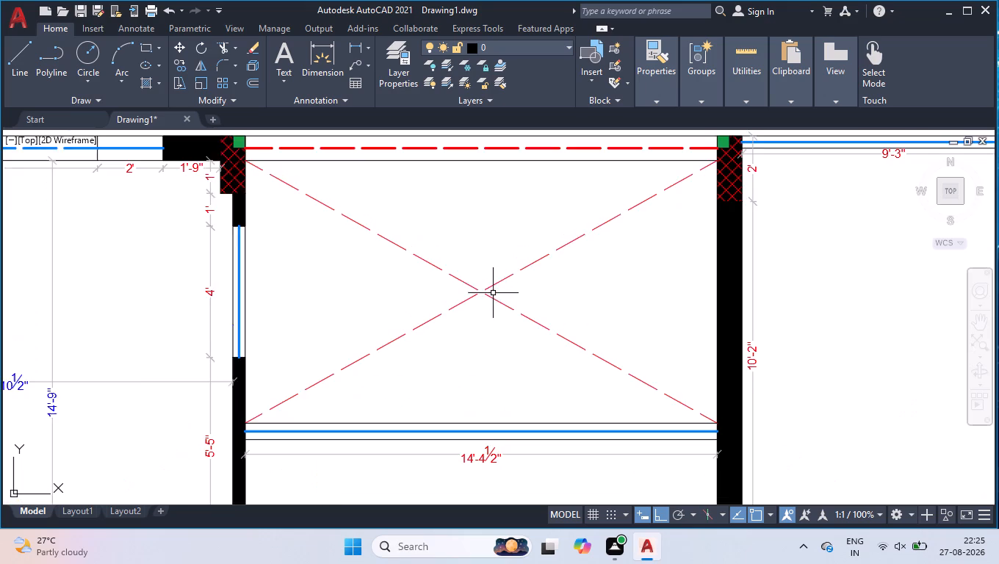
pyautogui.scroll(2, 472, 311)
pyautogui.scroll(-5, 480, 289)
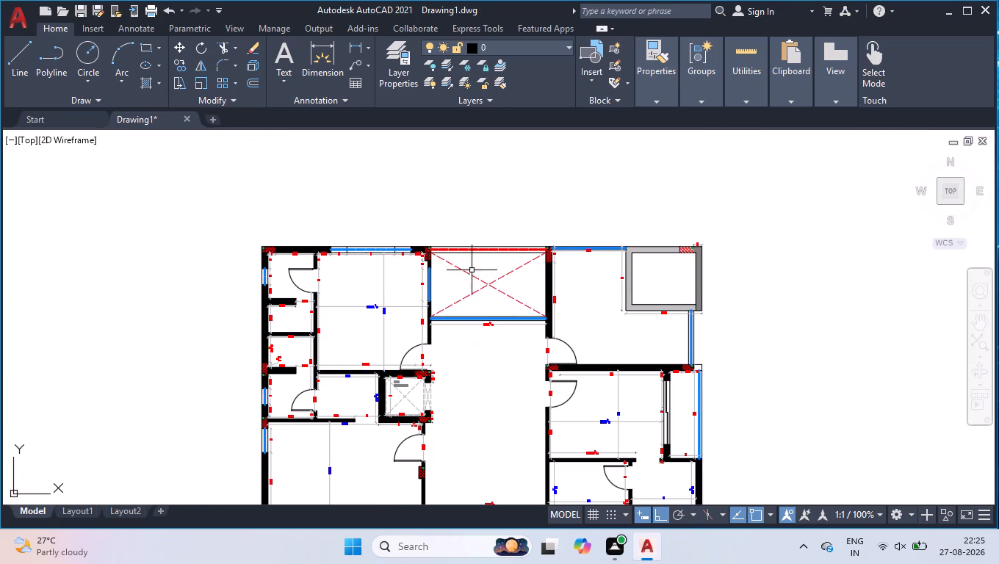
pyautogui.scroll(4, 449, 268)
pyautogui.scroll(-1, 451, 259)
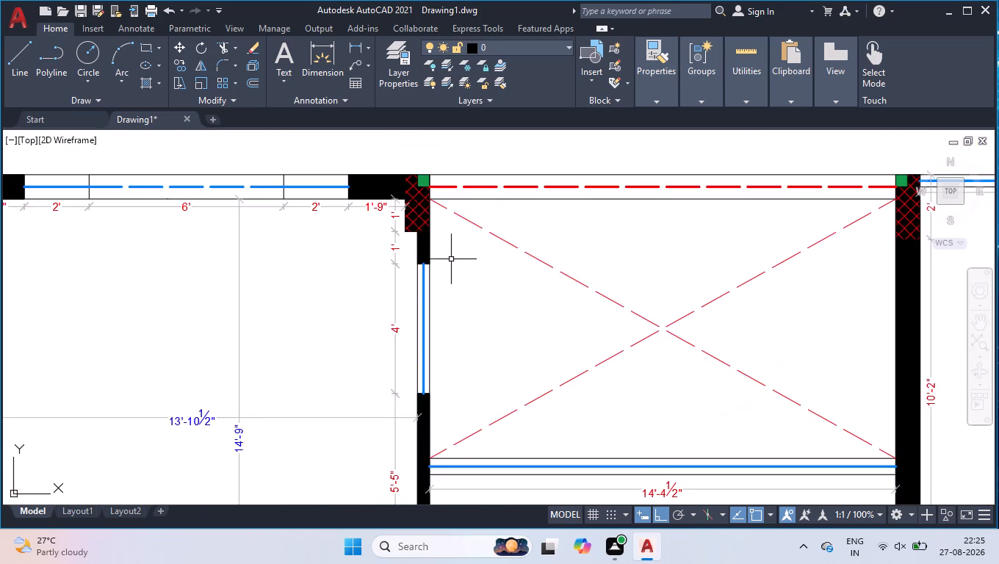
# Examine the overall floor plan, including the central hall, the lower rooms and their walls, doors and dimensions.
pyautogui.scroll(-2, 452, 263)
pyautogui.scroll(-1, 690, 258)
pyautogui.scroll(-2, 586, 247)
pyautogui.scroll(2, 594, 337)
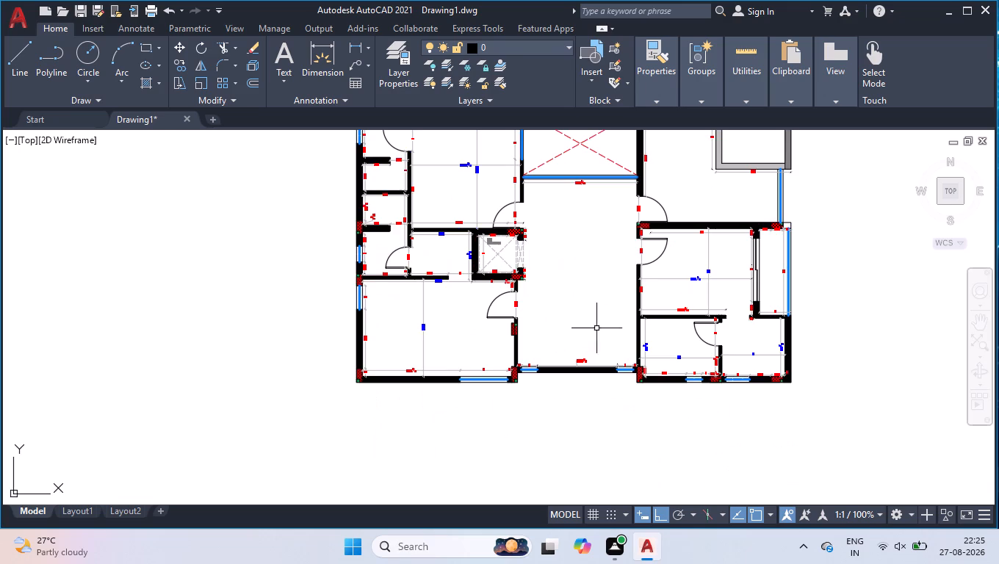
pyautogui.scroll(-1, 572, 335)
pyautogui.scroll(1, 596, 185)
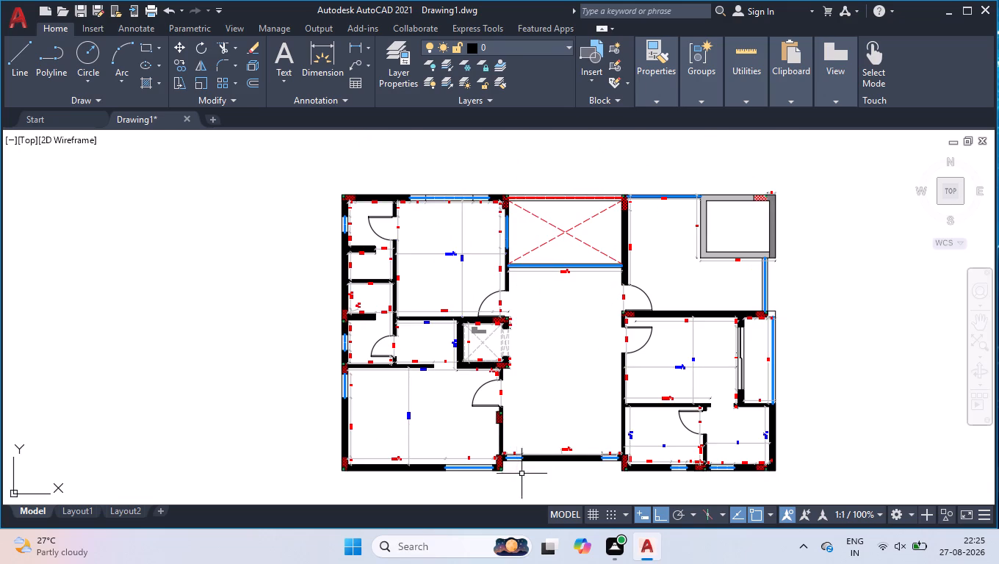
pyautogui.scroll(2, 553, 449)
pyautogui.scroll(-1, 569, 383)
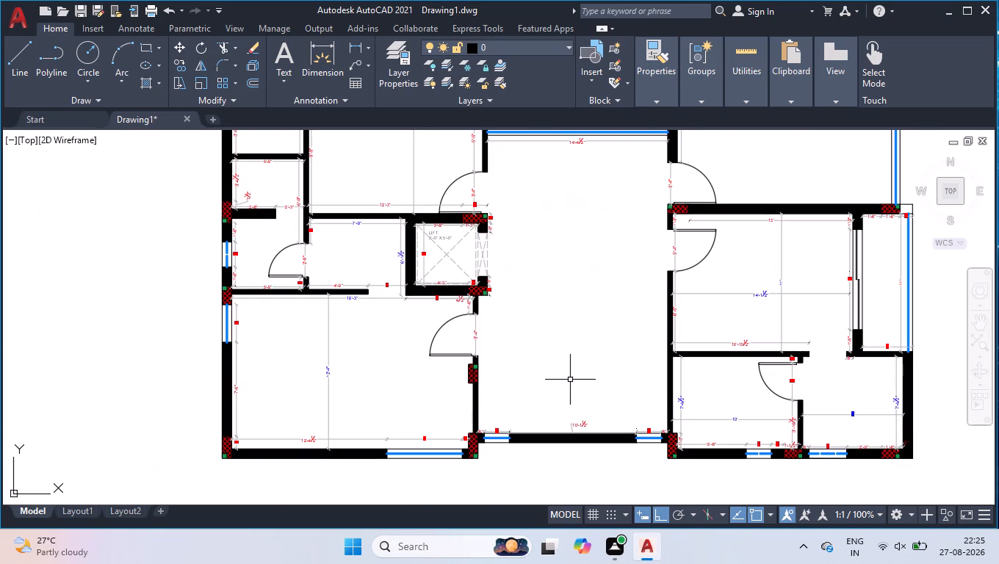
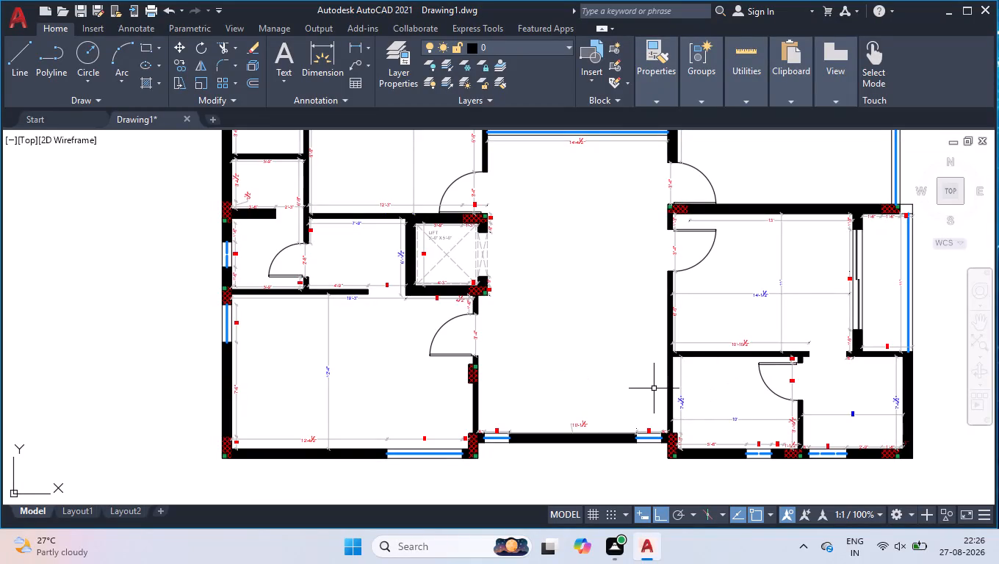
# Delete the leader-style 10'-1½" dimension on the bottom wall of the central hall.
pyautogui.scroll(3, 661, 408)
pyautogui.scroll(-1, 627, 416)
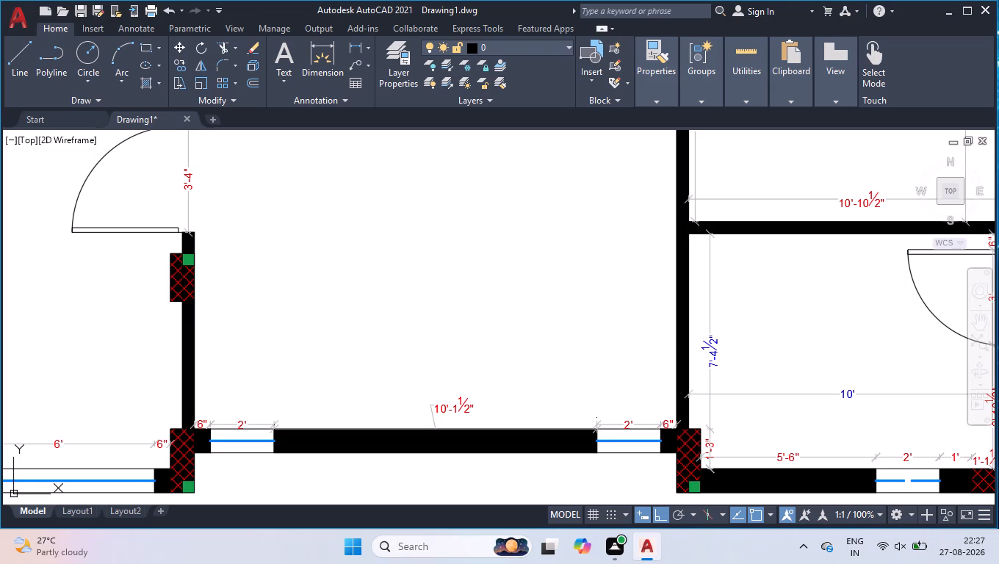
pyautogui.click(437, 407)
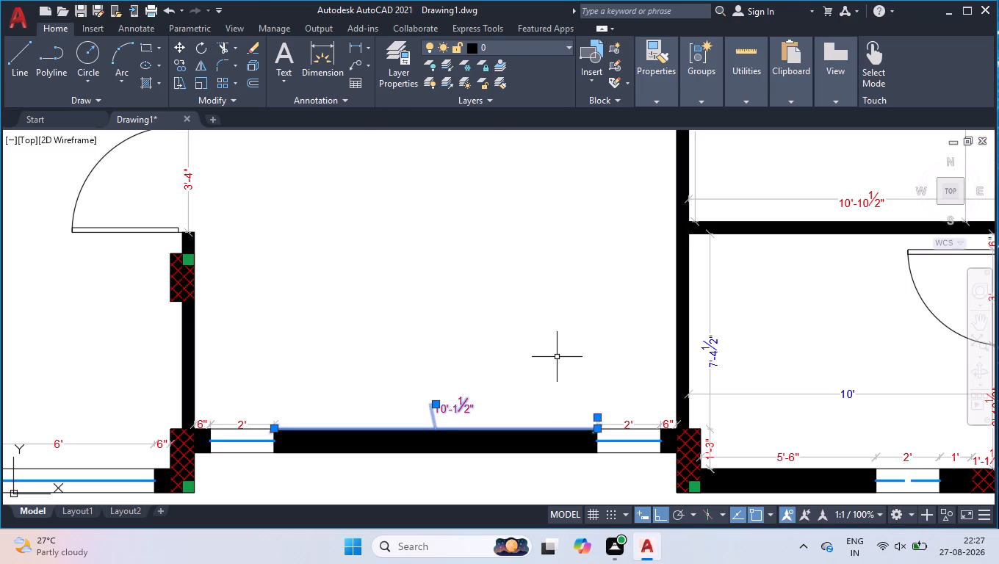
pyautogui.press('Delete')
# Add a horizontal linear dimension above the central hall's bottom wall, spanning the solid wall between the two windows.
pyautogui.write('DLI')
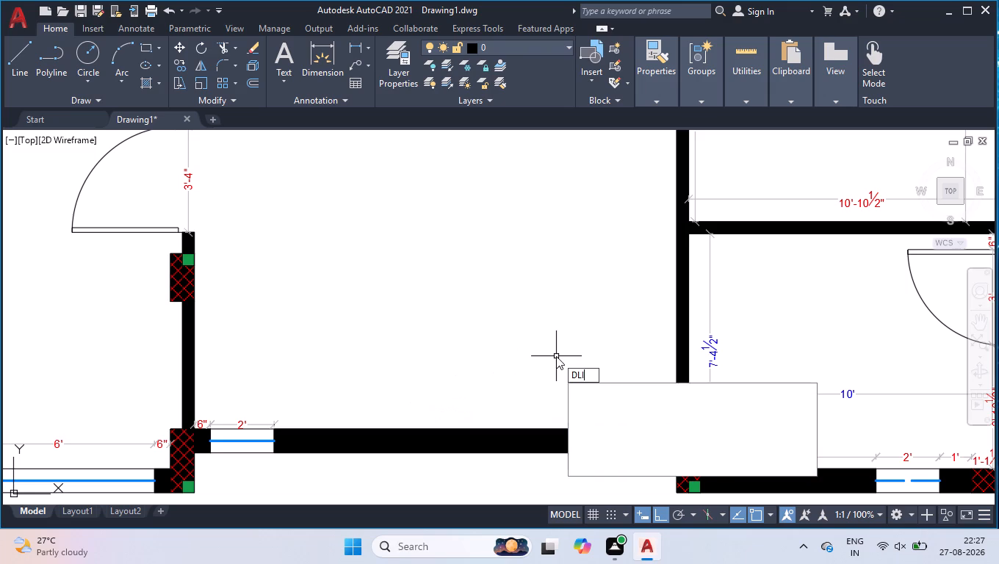
pyautogui.press('Return')
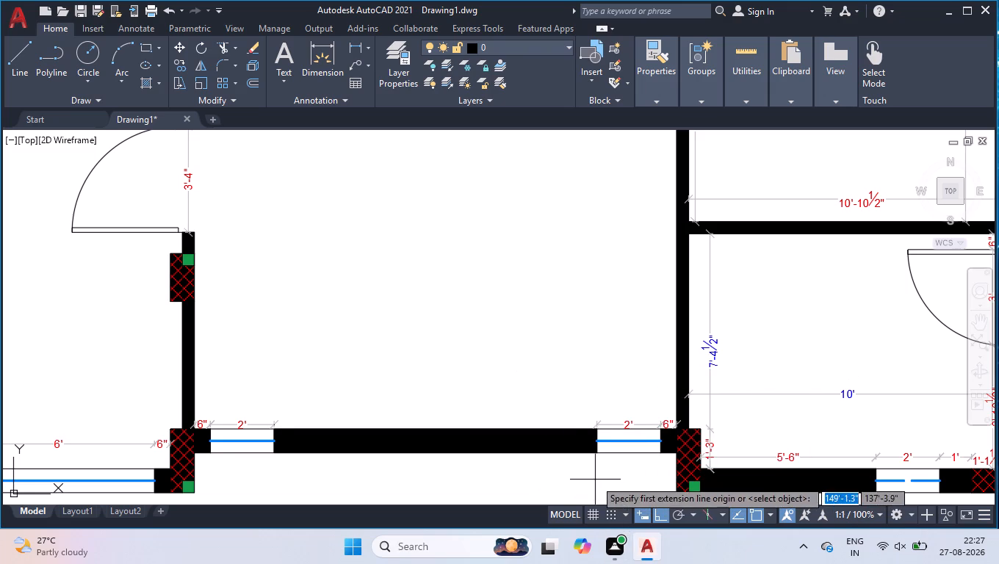
pyautogui.scroll(1, 595, 478)
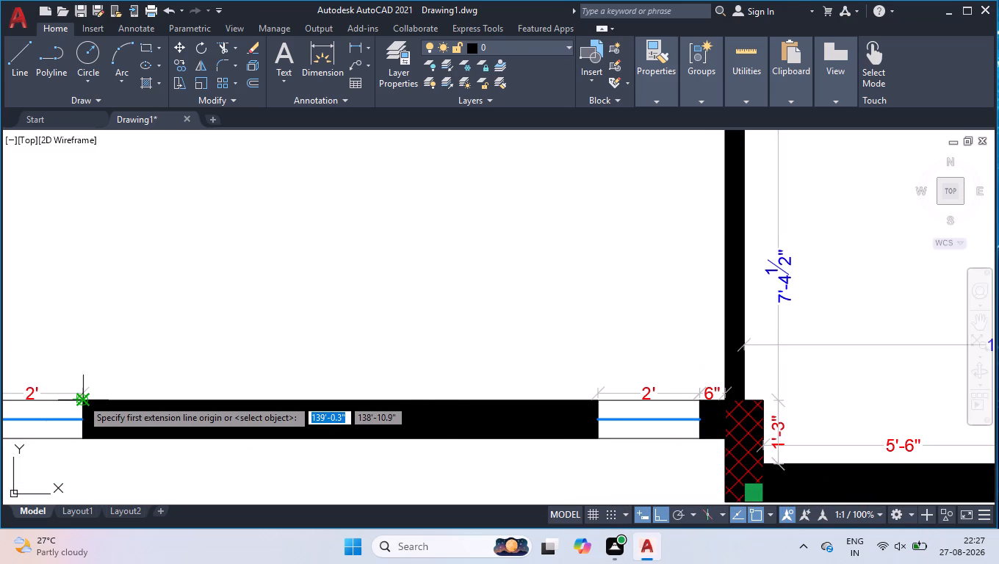
pyautogui.click(82, 399)
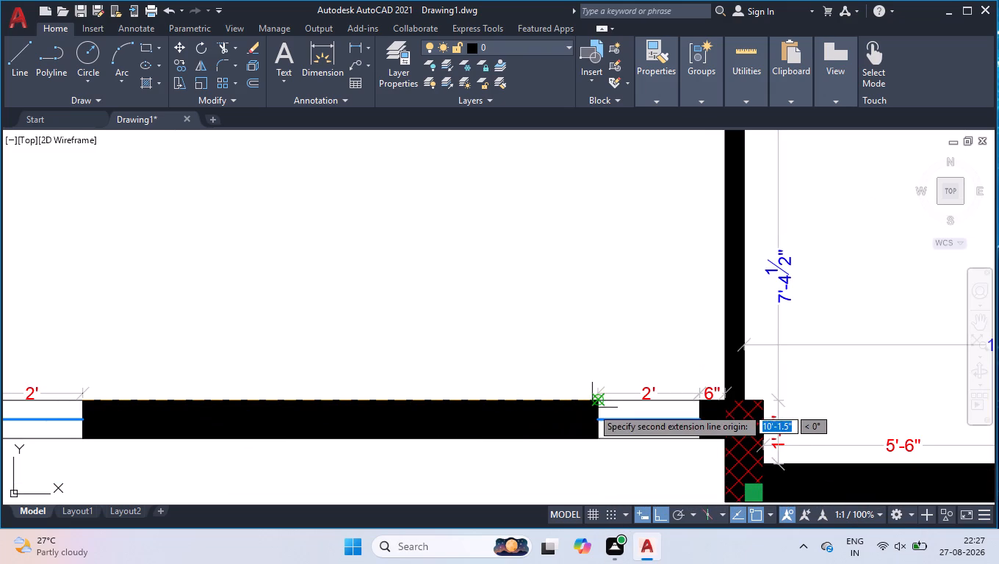
pyautogui.click(600, 404)
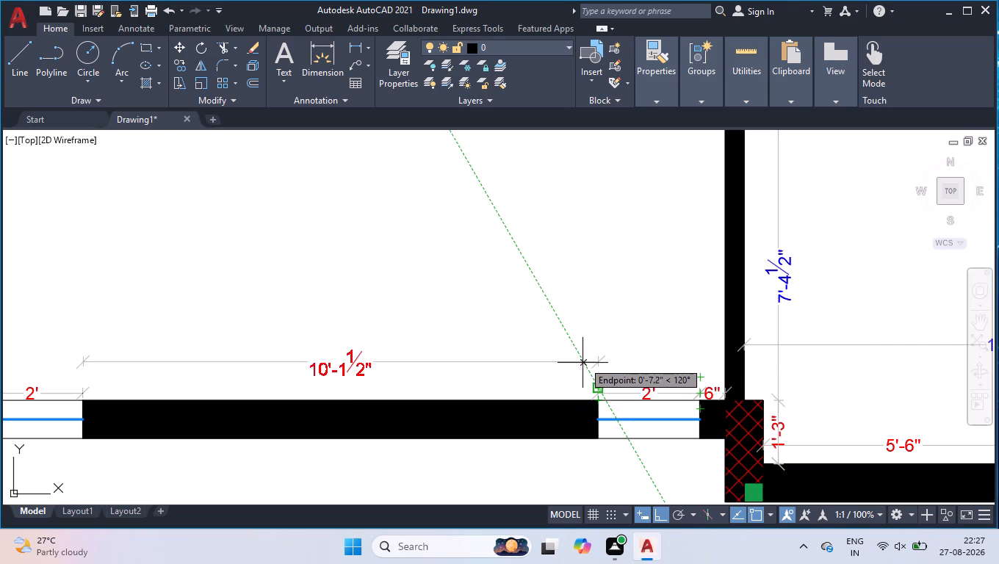
pyautogui.click(581, 364)
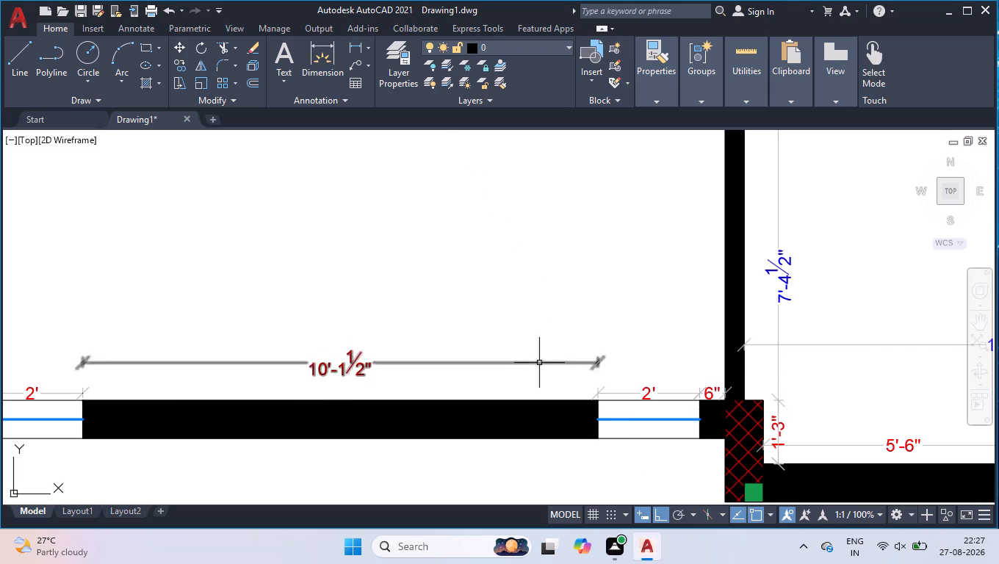
# Move the new 10'-1½" dimension line about 5" straight down, closer to the hall's bottom wall, and deselect it.
pyautogui.scroll(-2, 580, 361)
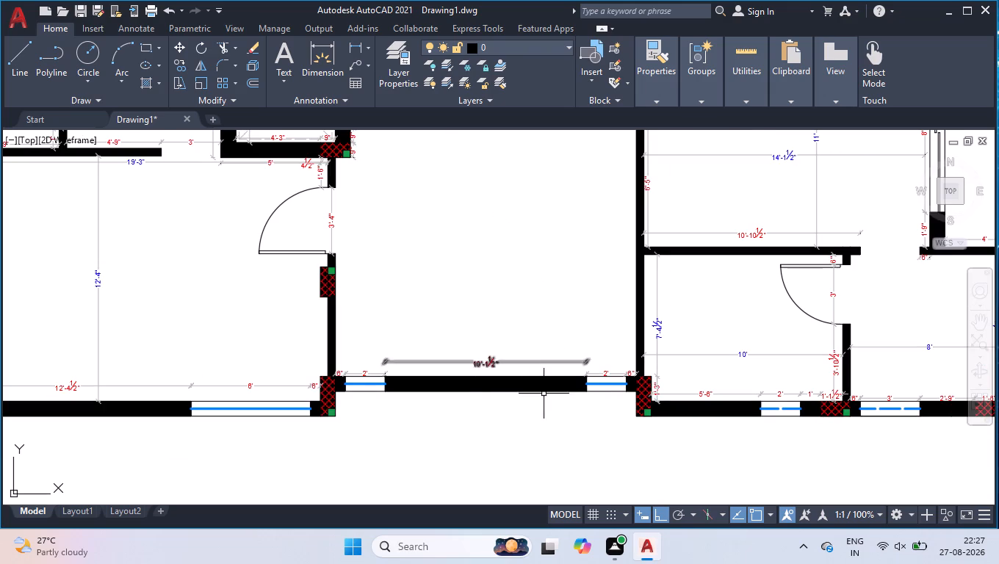
pyautogui.click(489, 365)
pyautogui.scroll(2, 483, 371)
pyautogui.click(485, 351)
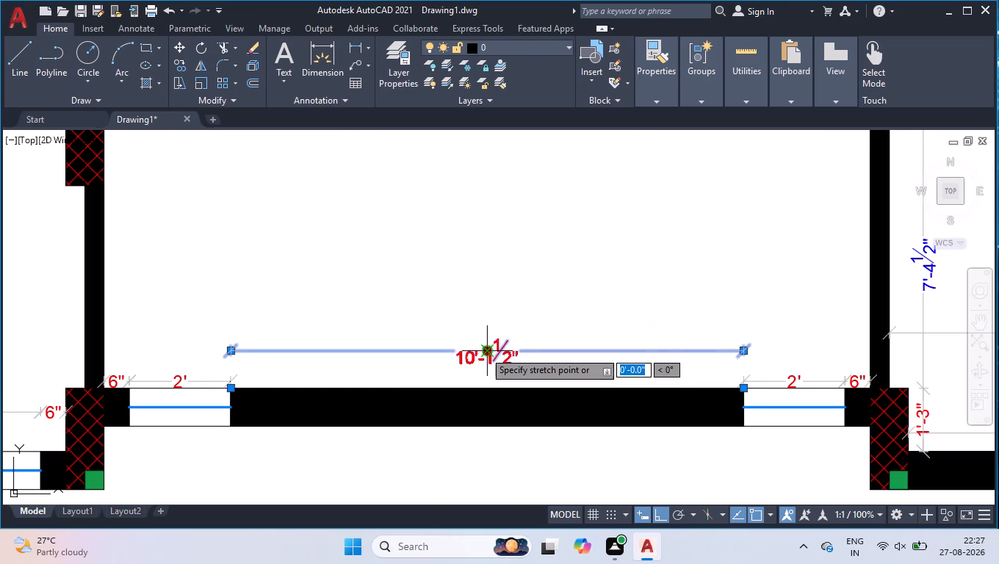
pyautogui.click(486, 369)
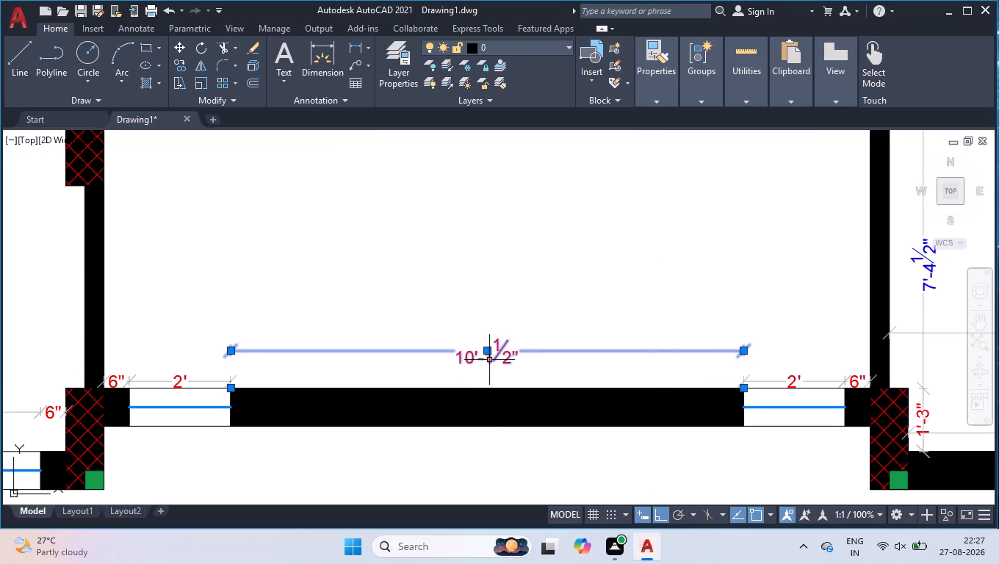
pyautogui.scroll(4, 475, 381)
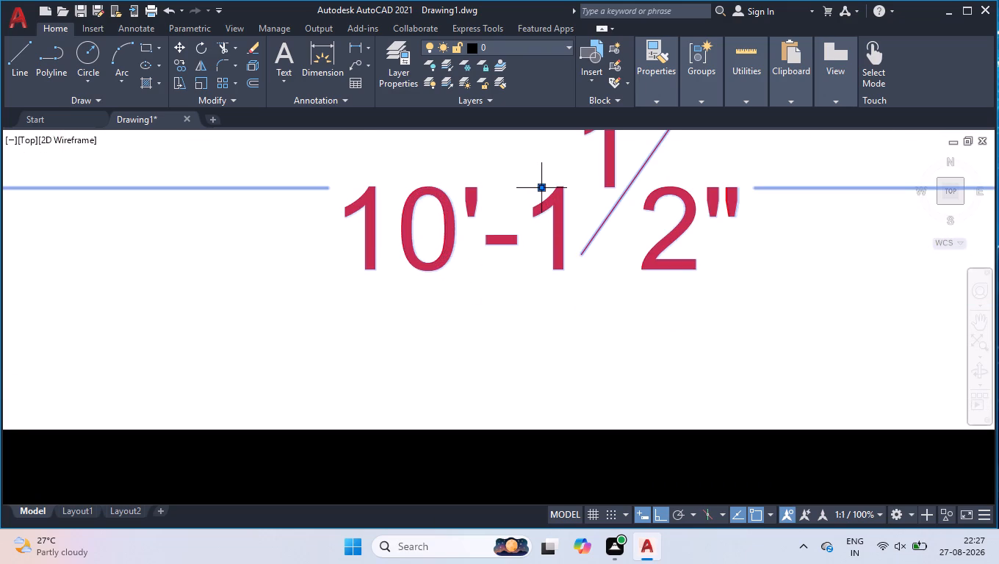
pyautogui.click(538, 187)
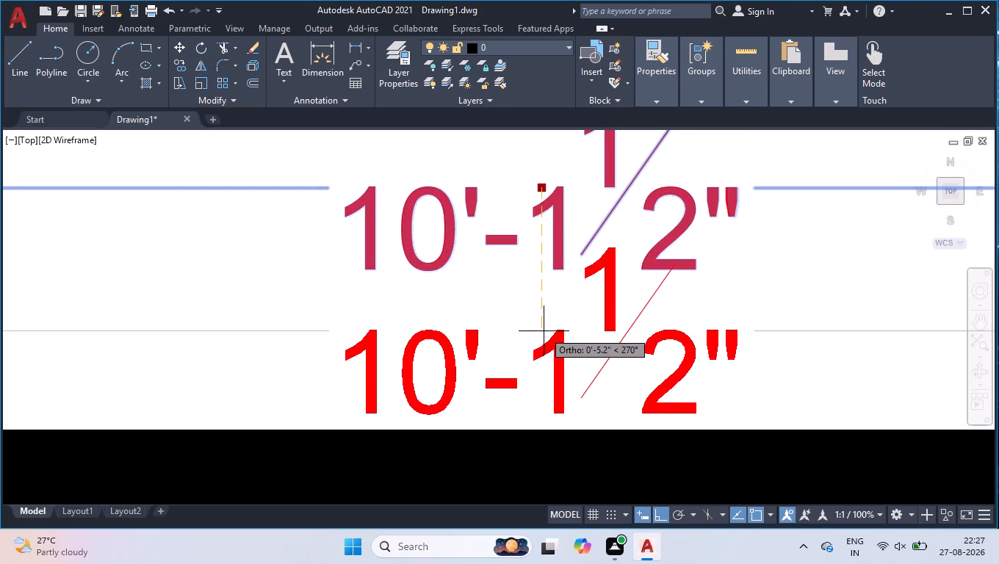
pyautogui.click(544, 334)
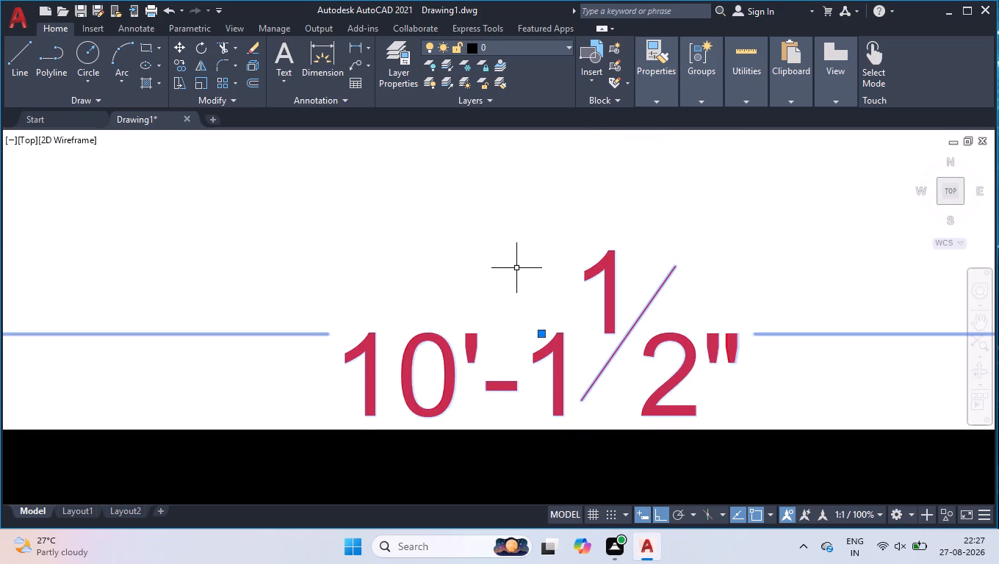
pyautogui.keyDown('shift'); pyautogui.moveTo(514, 265); pyautogui.dragTo(505, 268); pyautogui.keyUp('shift')
pyautogui.keyDown('shift'); pyautogui.click(325, 322); pyautogui.keyUp('shift')
pyautogui.keyDown('shift'); pyautogui.click(318, 338); pyautogui.keyUp('shift')
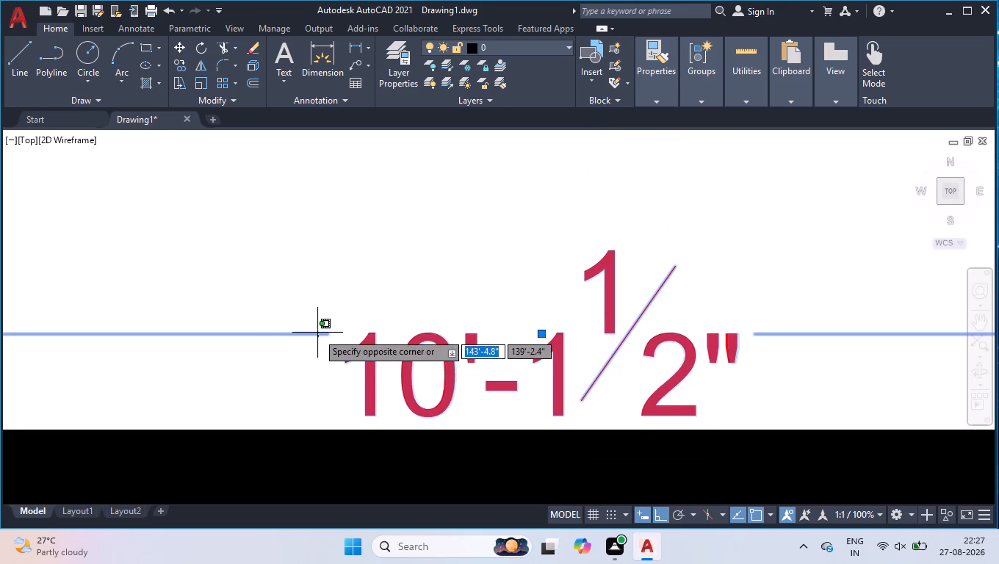
pyautogui.keyDown('shift'); pyautogui.click(302, 336); pyautogui.keyUp('shift')
pyautogui.keyDown('shift'); pyautogui.click(310, 323); pyautogui.keyUp('shift')
pyautogui.keyDown('shift'); pyautogui.click(282, 344); pyautogui.keyUp('shift')
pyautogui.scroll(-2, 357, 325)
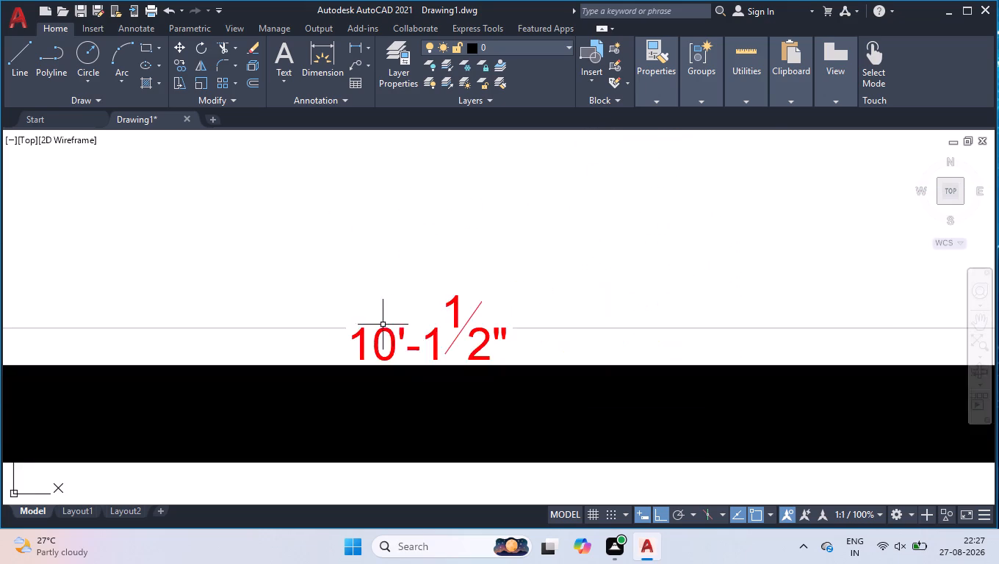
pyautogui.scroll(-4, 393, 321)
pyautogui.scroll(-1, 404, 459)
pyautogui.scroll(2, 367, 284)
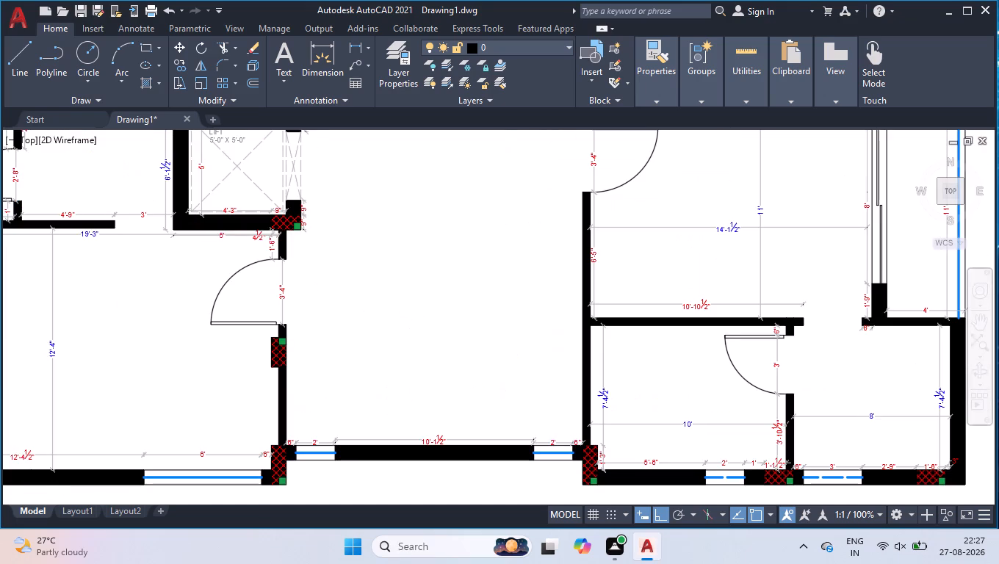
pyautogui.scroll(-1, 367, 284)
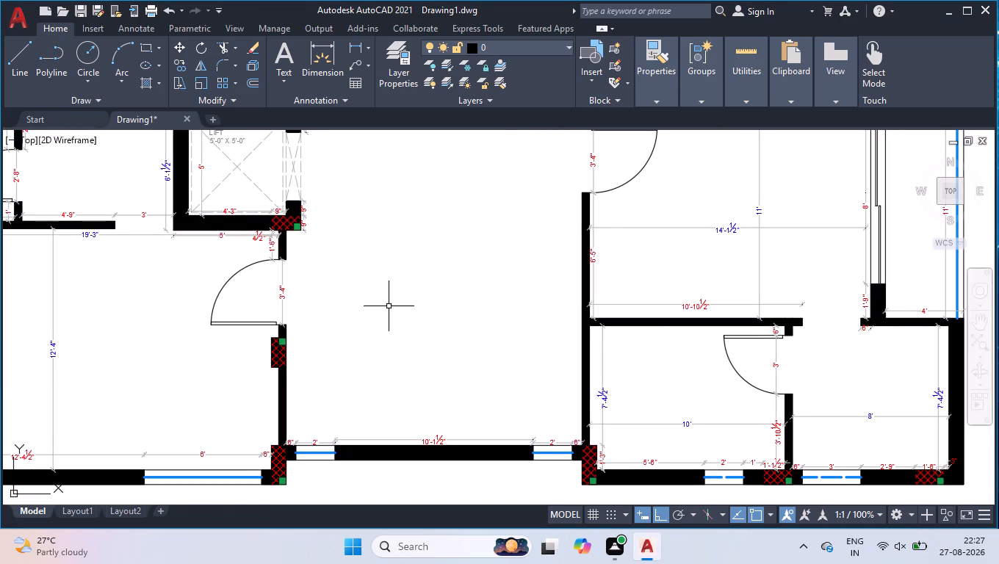
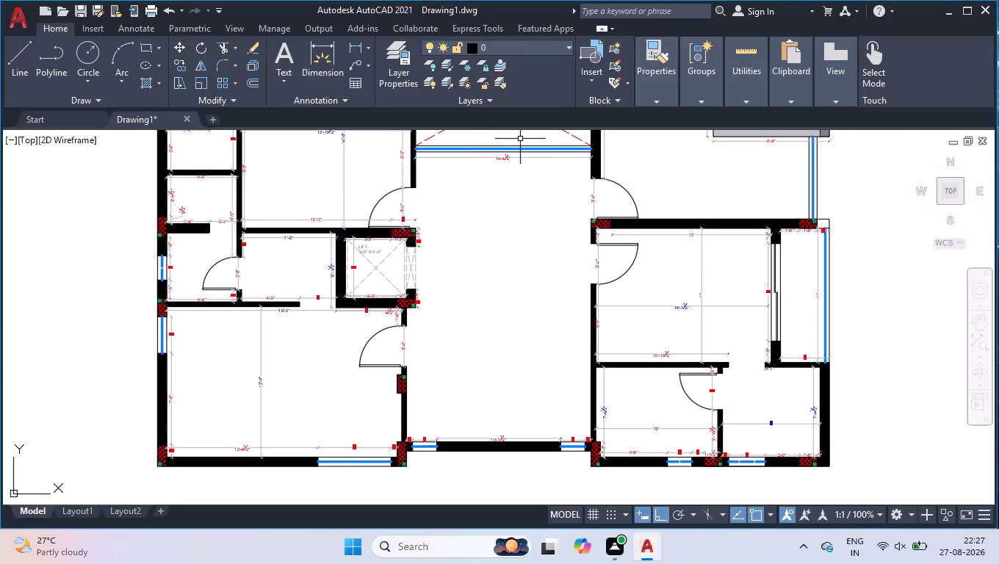
# Add a two-line text label "TOILET" and "5'9" X 5'9"" in the plan's top-left toilet, 3" high in colour 8.
pyautogui.scroll(3, 519, 137)
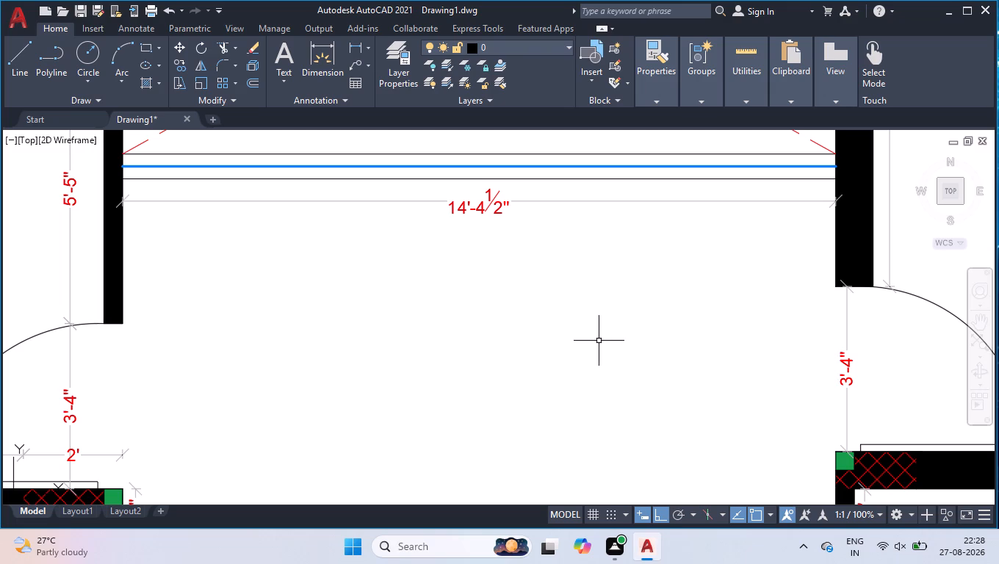
pyautogui.scroll(-3, 564, 356)
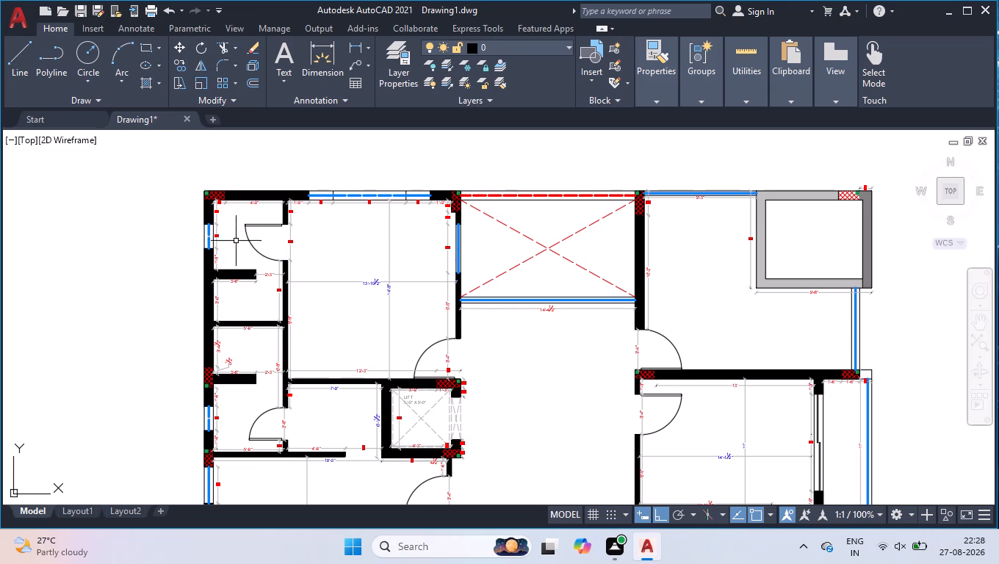
pyautogui.scroll(3, 224, 217)
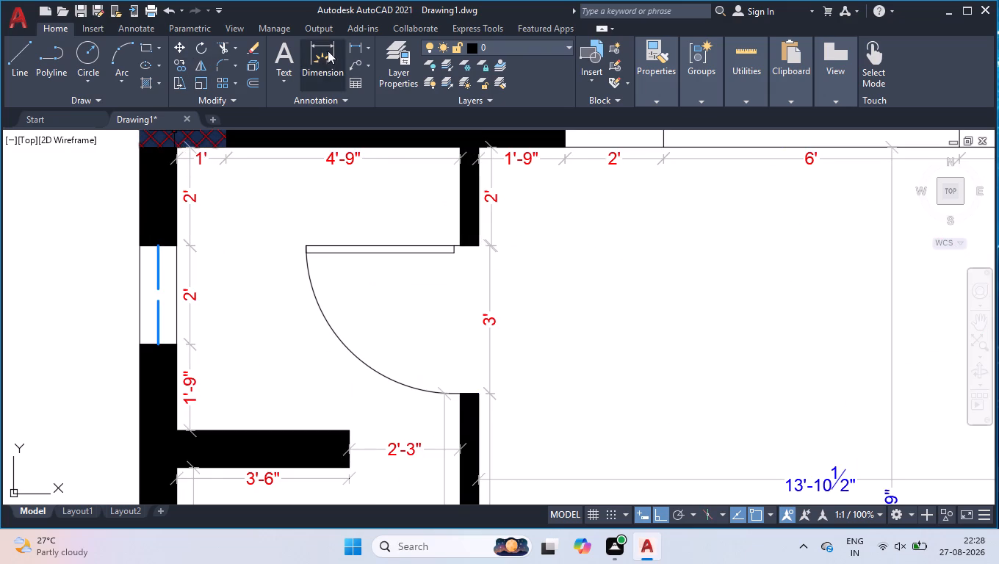
pyautogui.click(290, 54)
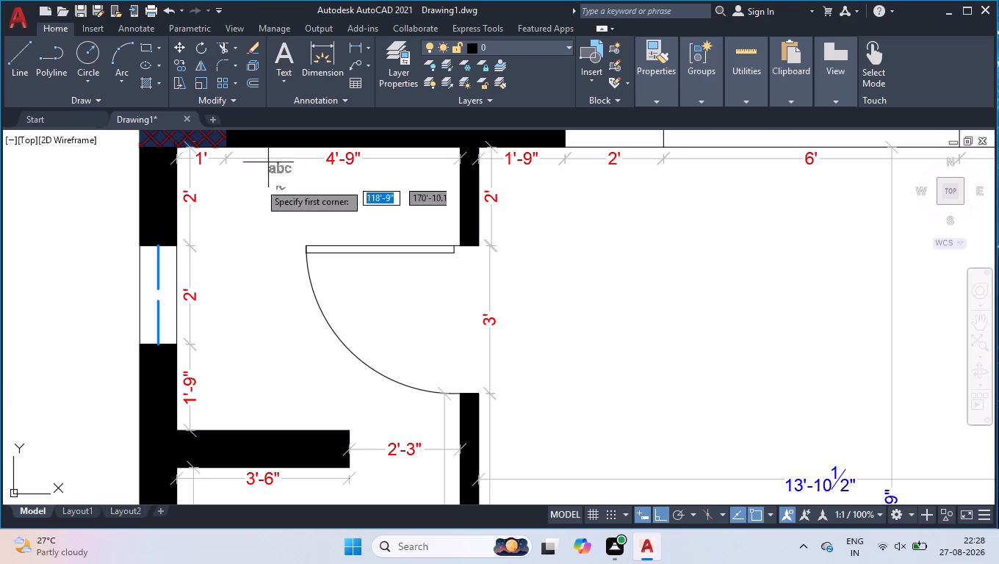
pyautogui.click(220, 190)
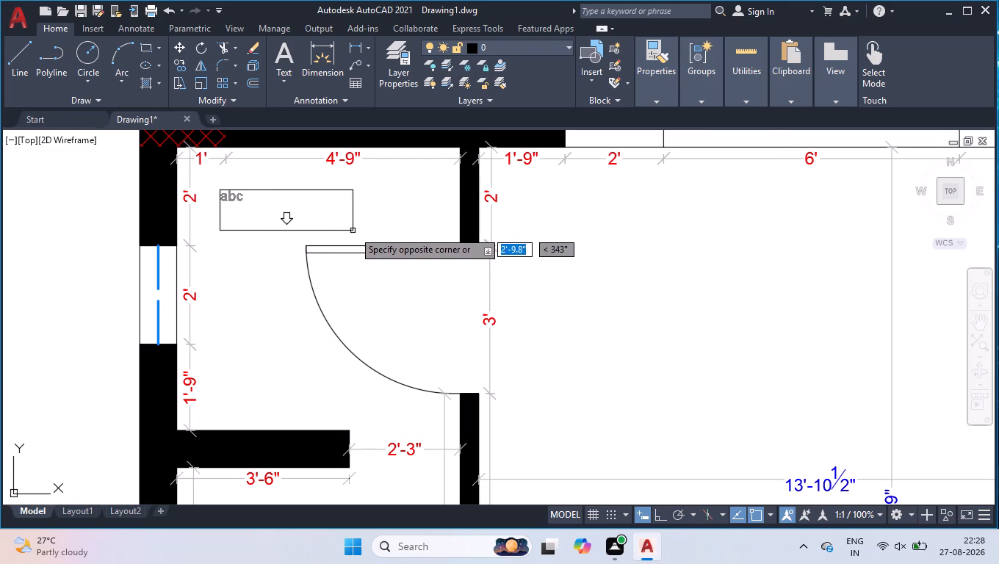
pyautogui.click(358, 234)
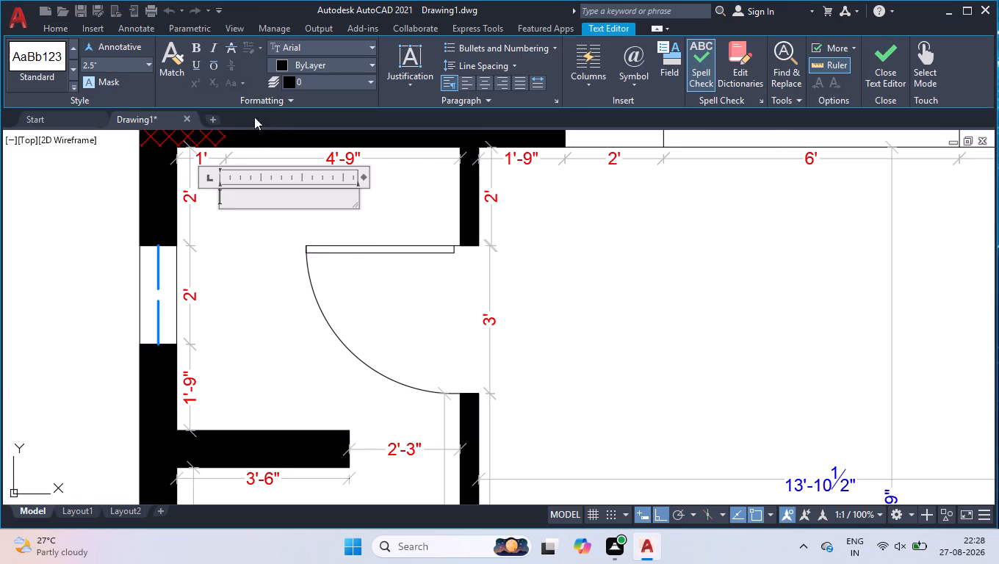
pyautogui.moveTo(113, 66); pyautogui.dragTo(93, 63)
pyautogui.press('3')
pyautogui.press('Return')
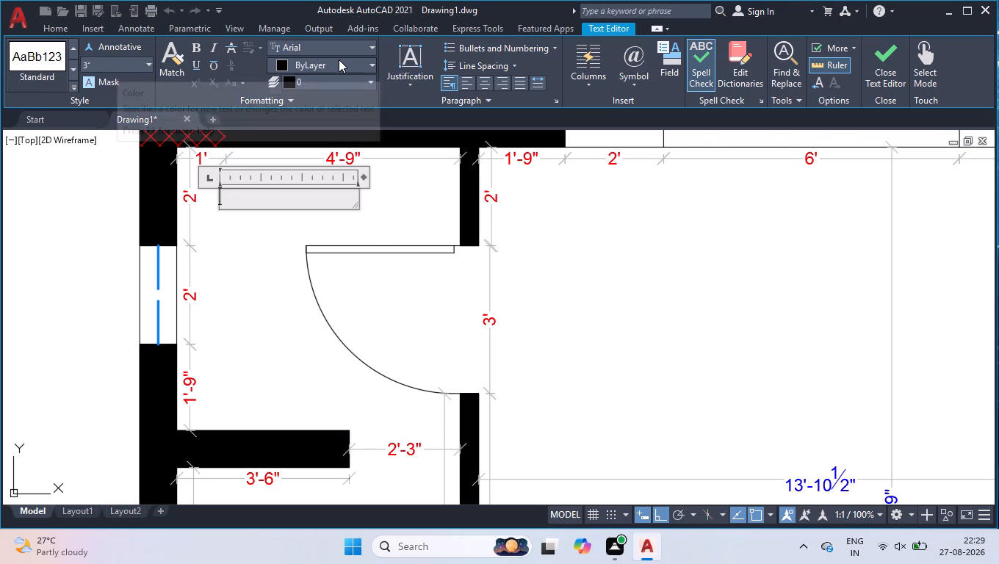
pyautogui.click(336, 59)
pyautogui.click(348, 210)
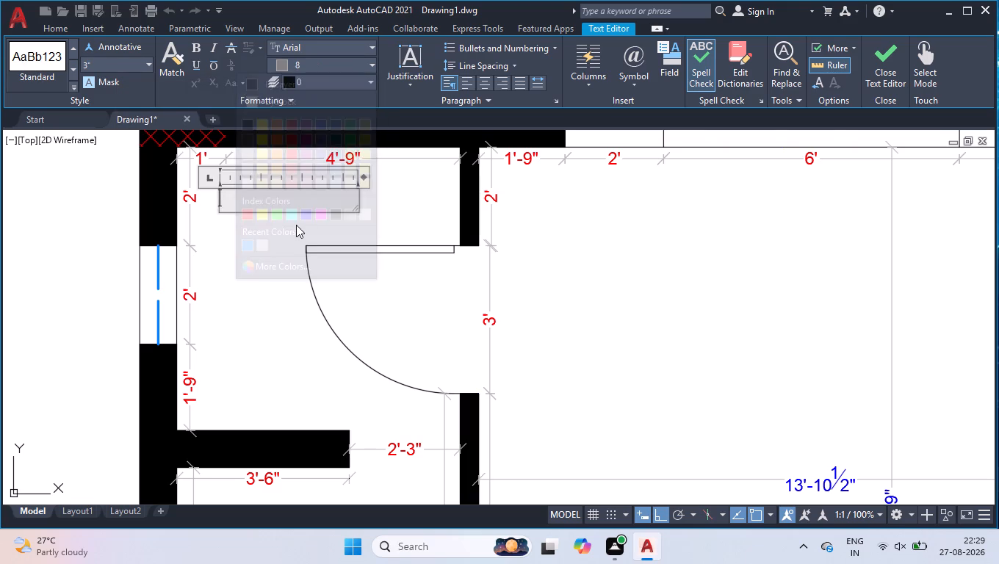
pyautogui.write('TOILET')
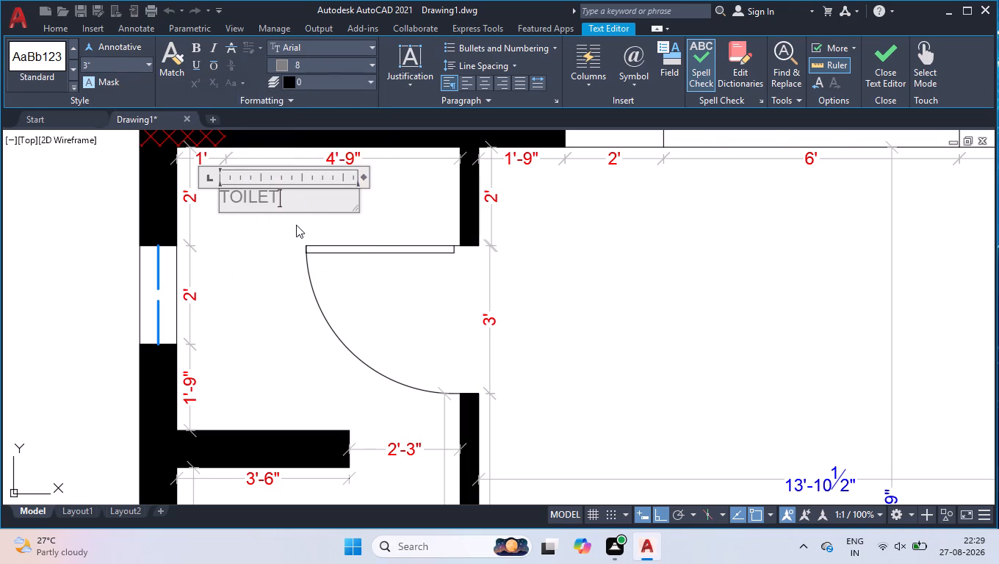
pyautogui.press('Return')
pyautogui.write('5\'9"')
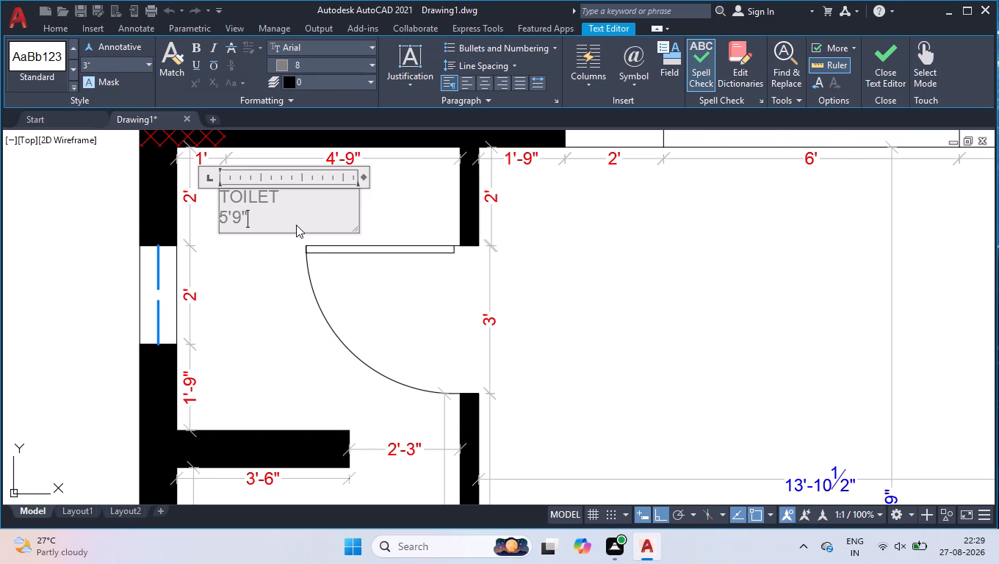
pyautogui.press('space')
pyautogui.write('X')
pyautogui.press('space')
pyautogui.press('4')
pyautogui.press('BackSpace')
pyautogui.write('5\'9"')
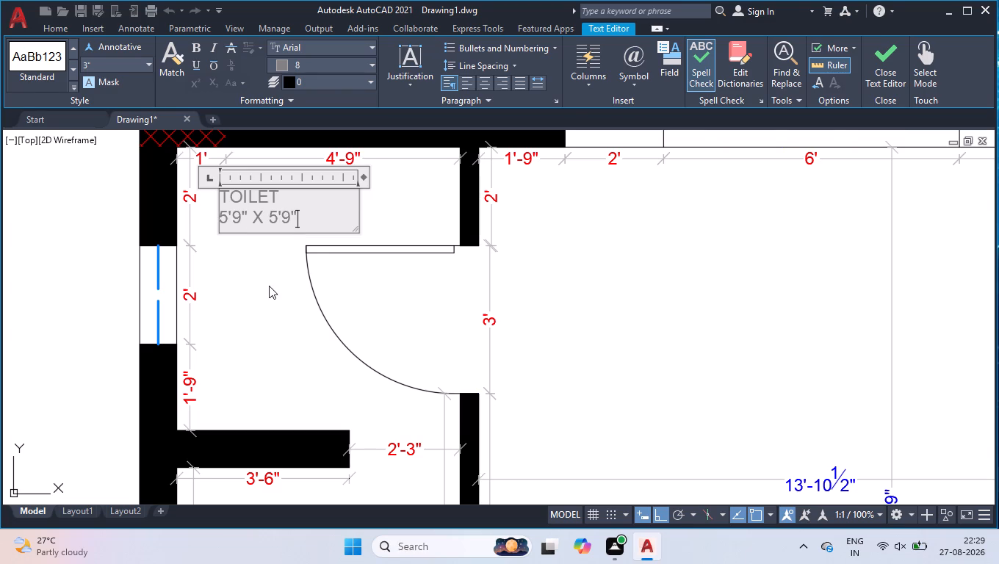
pyautogui.click(269, 286)
# Copy the TOILET label straight down into each of the two compartments directly below the top-left toilet.
pyautogui.scroll(-1, 290, 286)
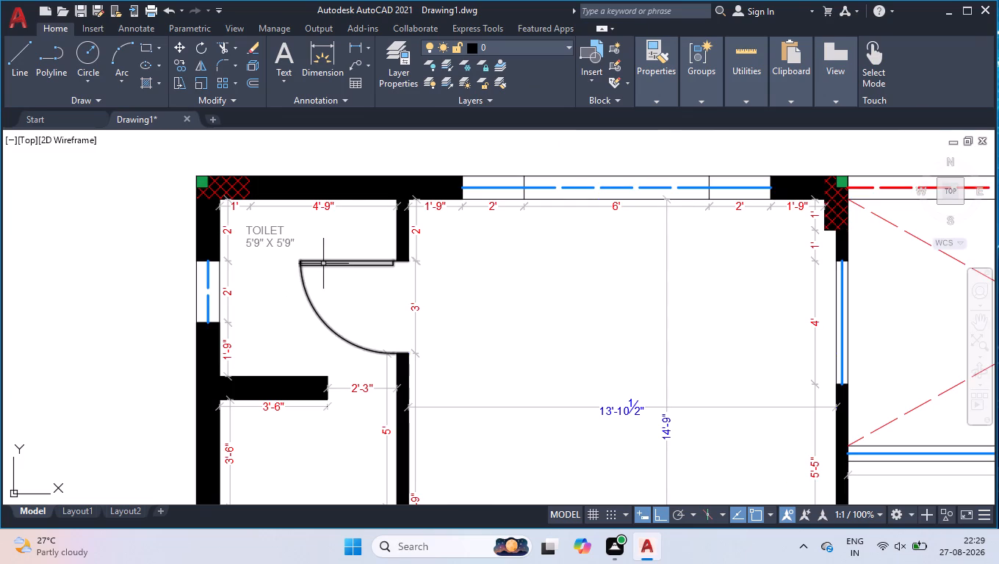
pyautogui.click(278, 236)
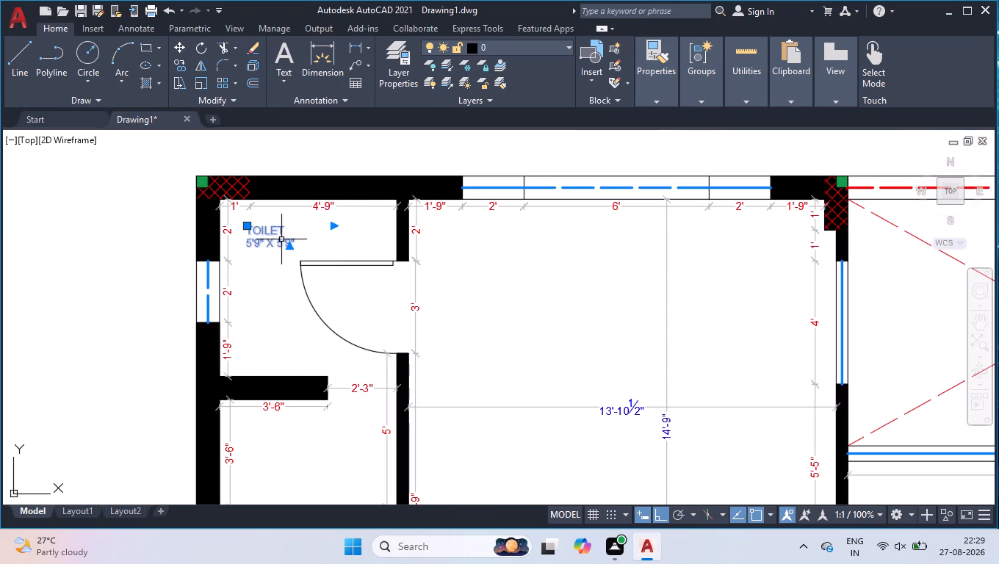
pyautogui.write('COP')
pyautogui.press('Return')
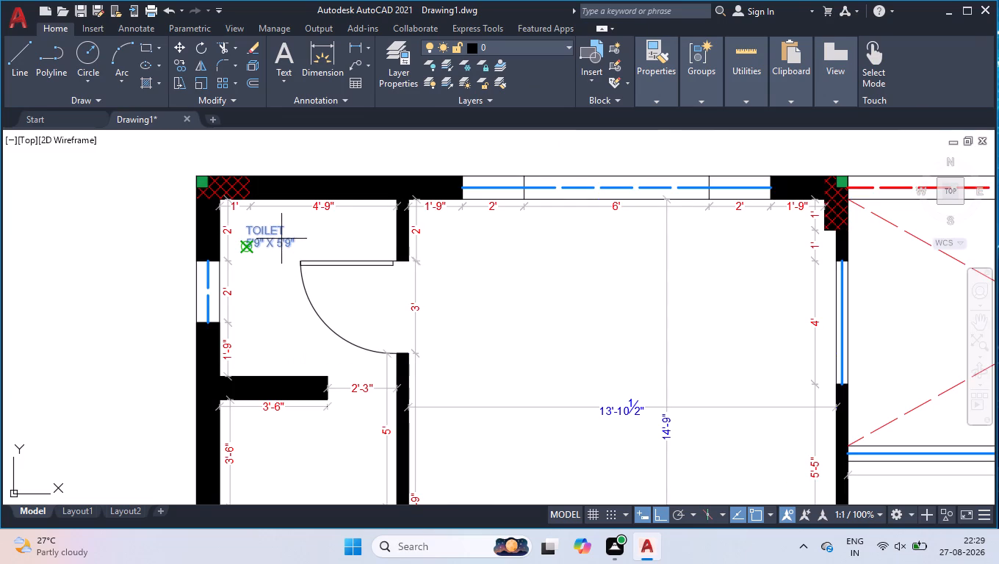
pyautogui.click(271, 242)
pyautogui.scroll(-2, 267, 386)
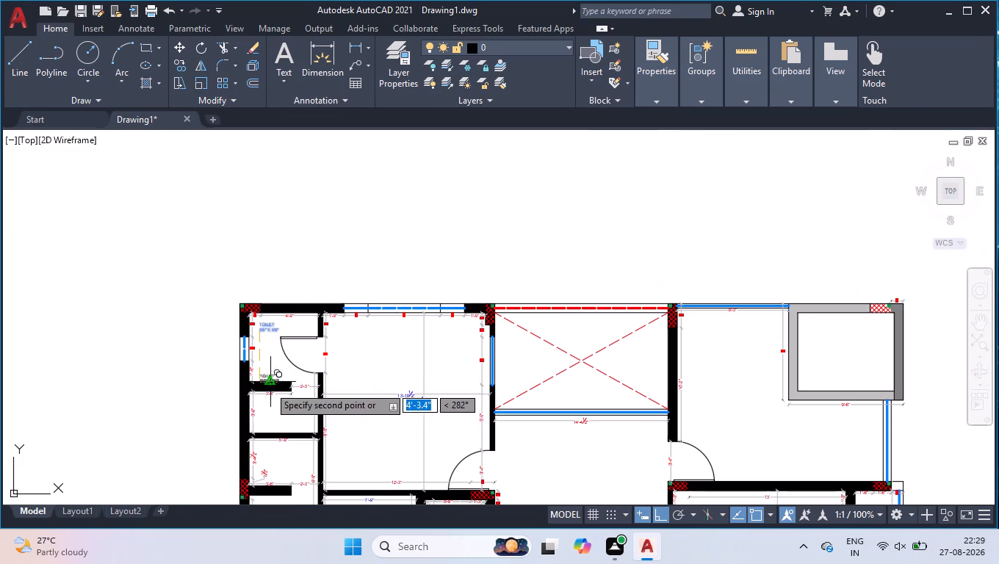
pyautogui.scroll(3, 272, 417)
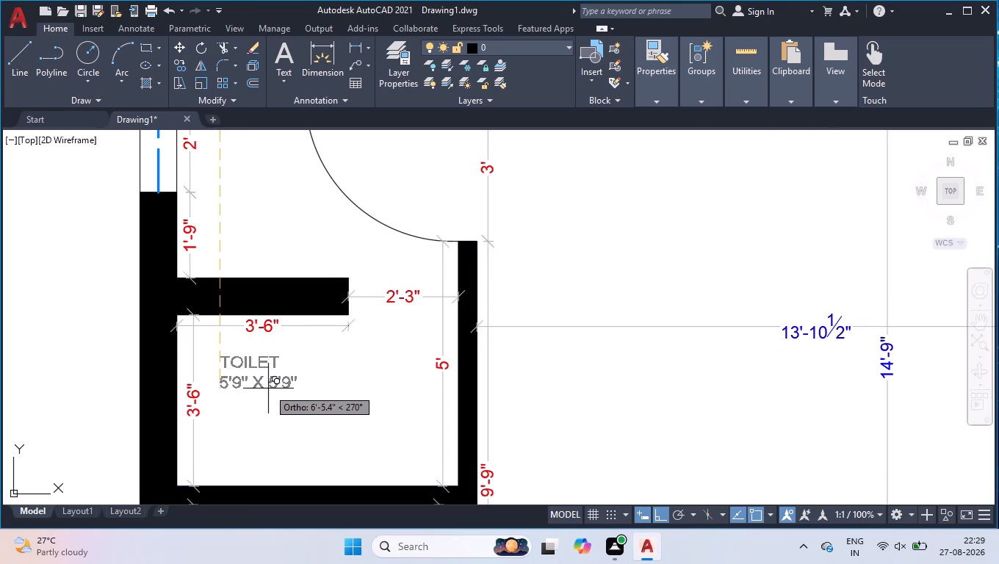
pyautogui.click(268, 386)
pyautogui.scroll(-3, 339, 367)
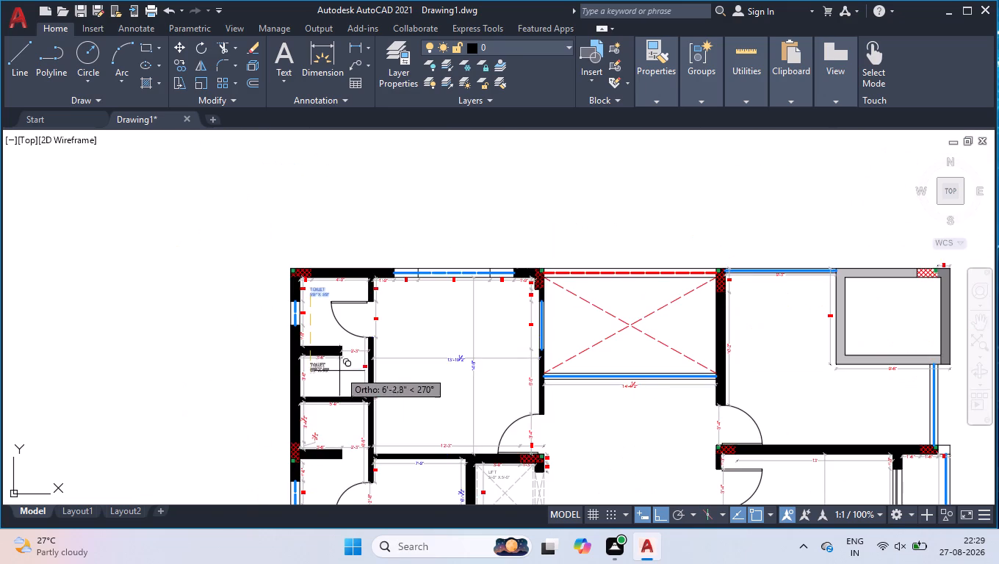
pyautogui.scroll(5, 320, 419)
pyautogui.click(320, 422)
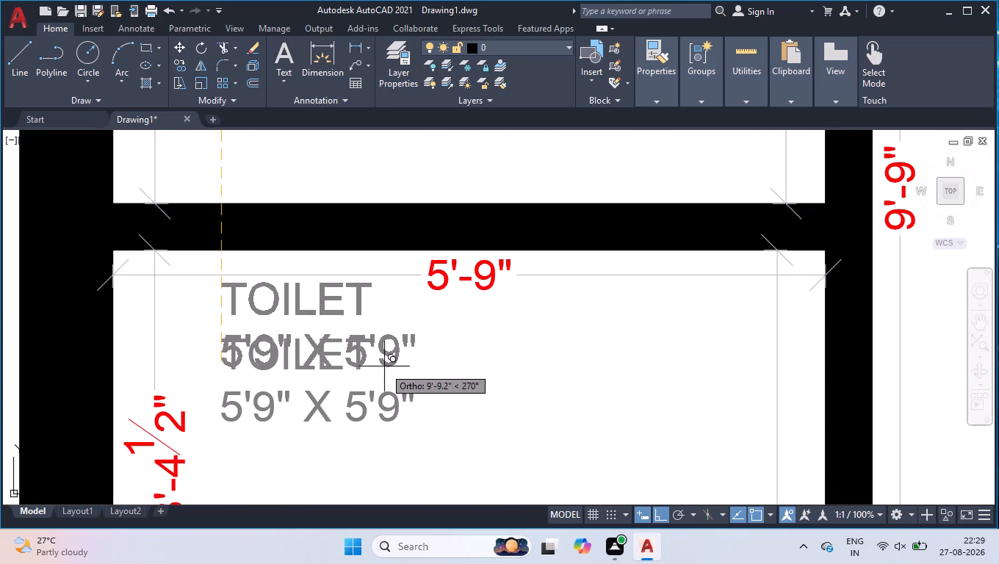
# Place another copy of the TOILET label in the lowest toilet beside its window, about 15'-4" straight below the original.
pyautogui.scroll(-4, 384, 366)
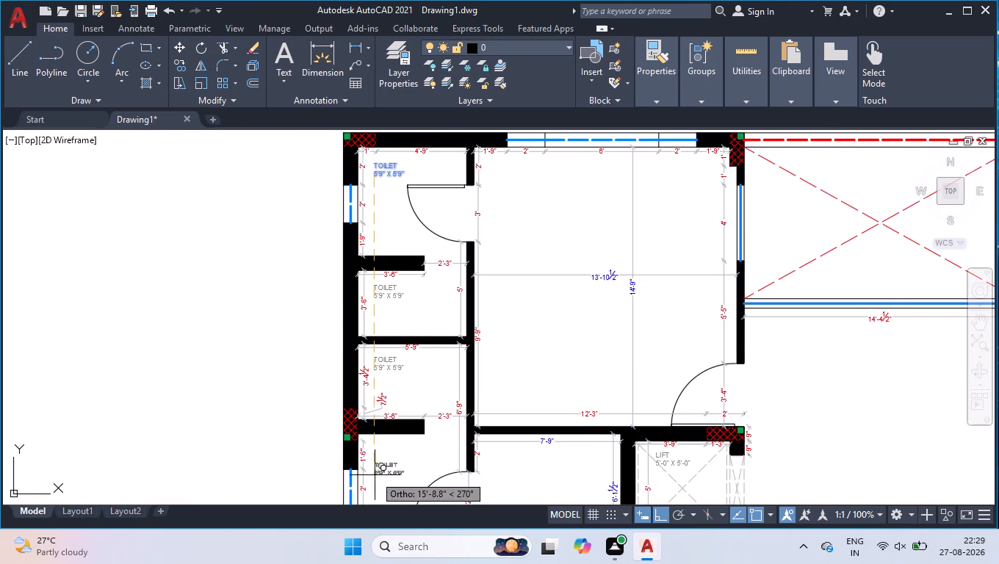
pyautogui.scroll(3, 384, 482)
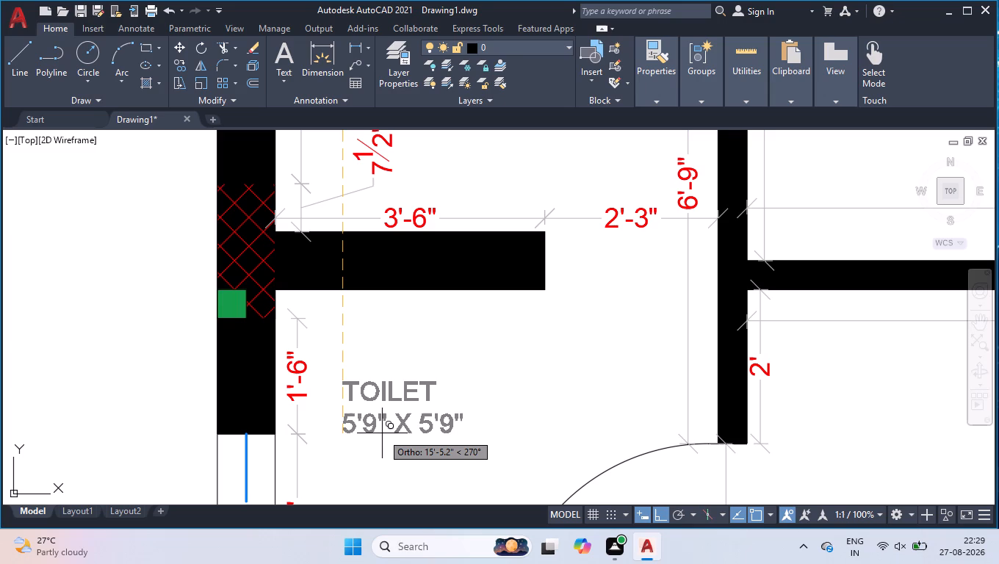
pyautogui.scroll(-2, 386, 427)
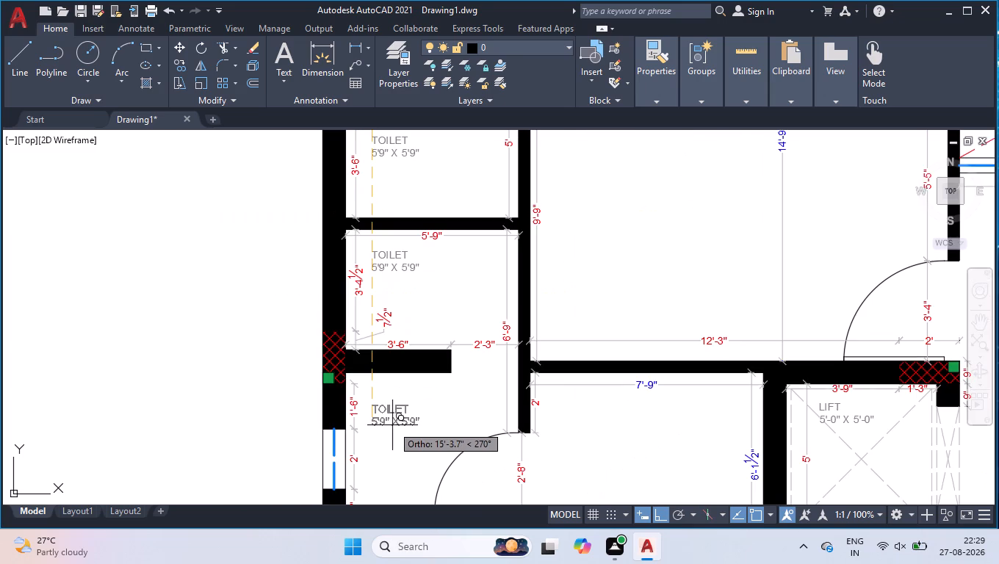
pyautogui.click(392, 425)
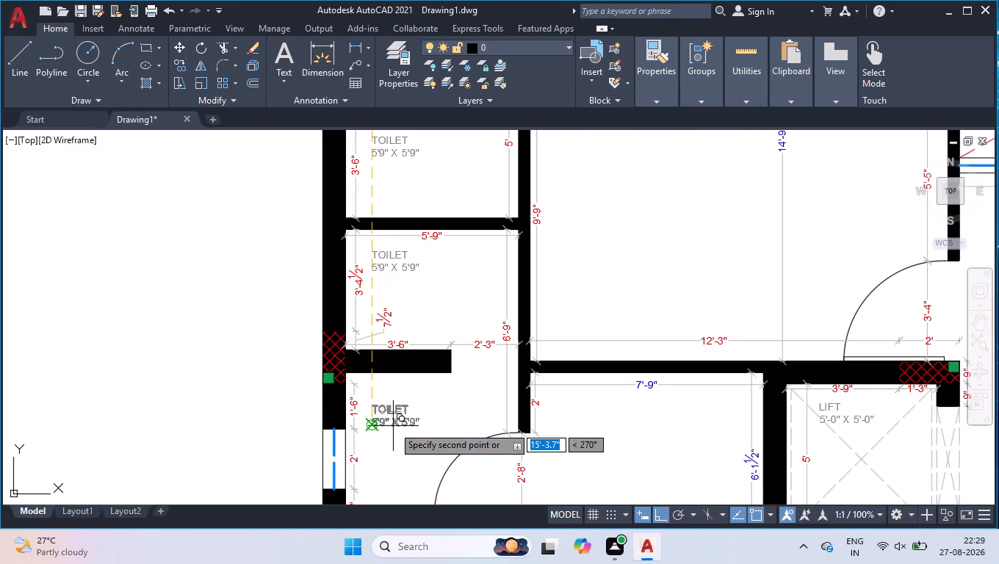
# Switch from ortho to polar tracking and place a label copy in the large bottom-left room, below the 19'-3" dimension.
pyautogui.scroll(-3, 393, 428)
pyautogui.scroll(-1, 466, 384)
pyautogui.scroll(2, 447, 475)
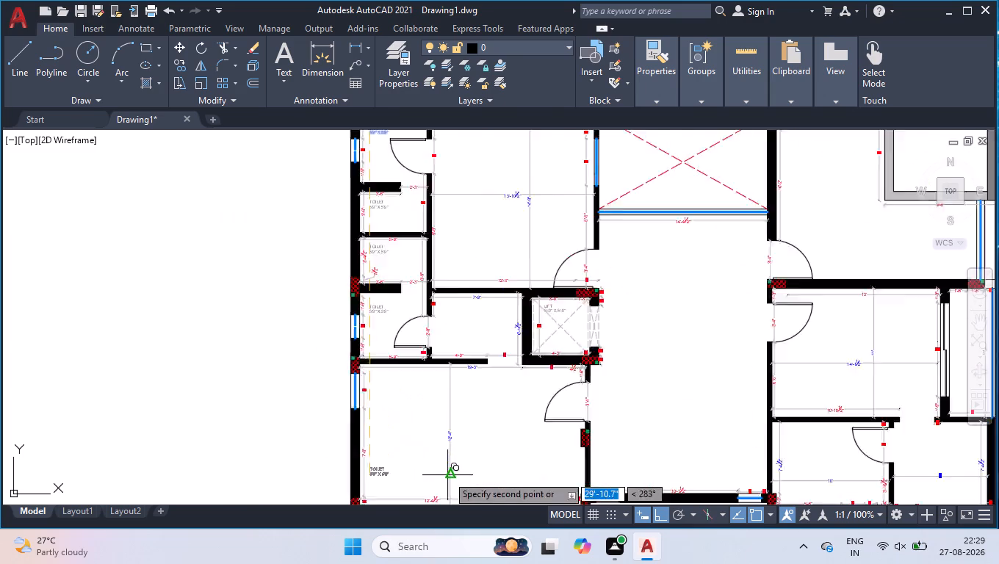
pyautogui.scroll(2, 447, 475)
pyautogui.click(674, 514)
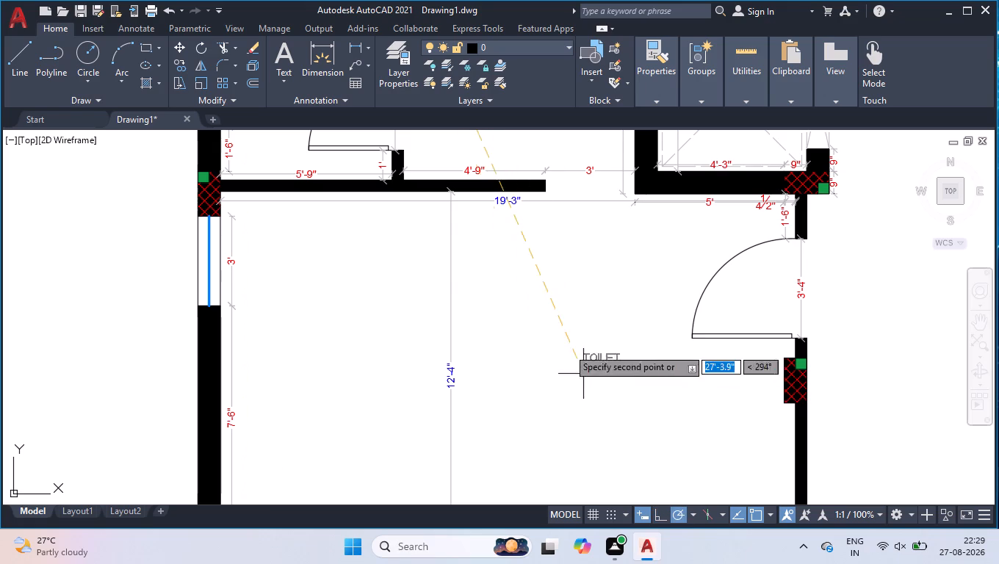
pyautogui.click(430, 258)
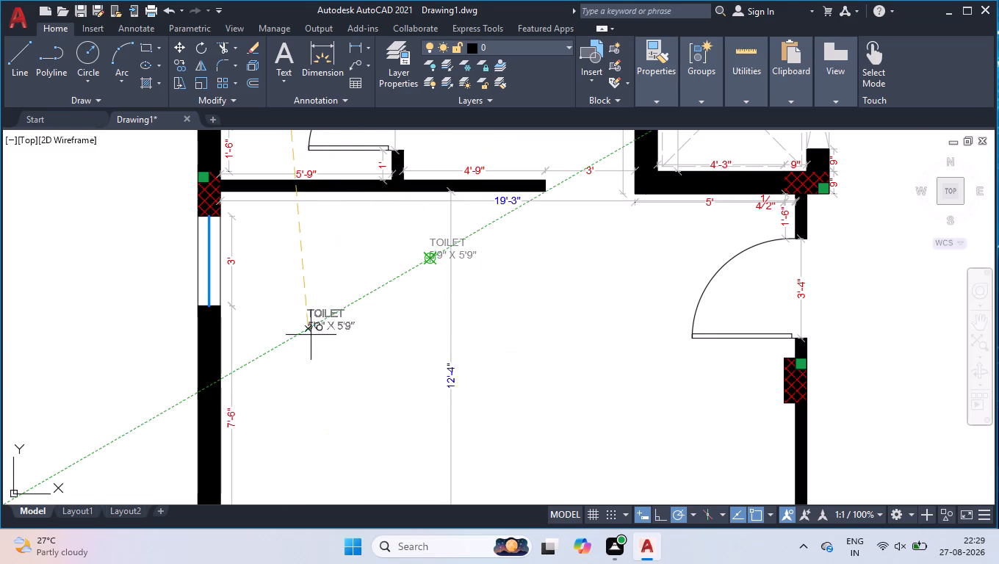
# Place label copies in the upper-left 13'-10½" by 14'-9" room and in the 7'-9" wide room beside the lift.
pyautogui.scroll(-3, 333, 345)
pyautogui.scroll(4, 367, 171)
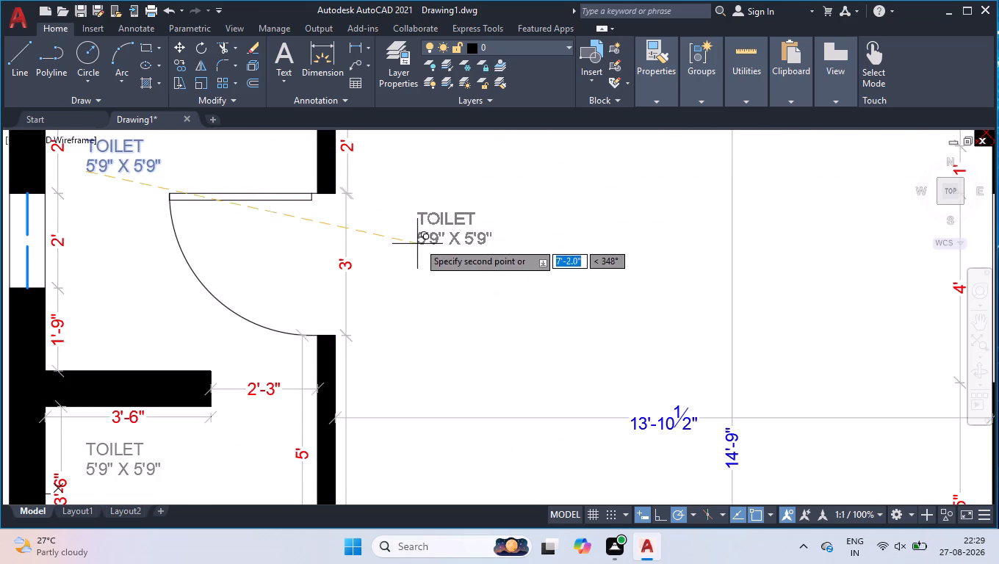
pyautogui.click(542, 230)
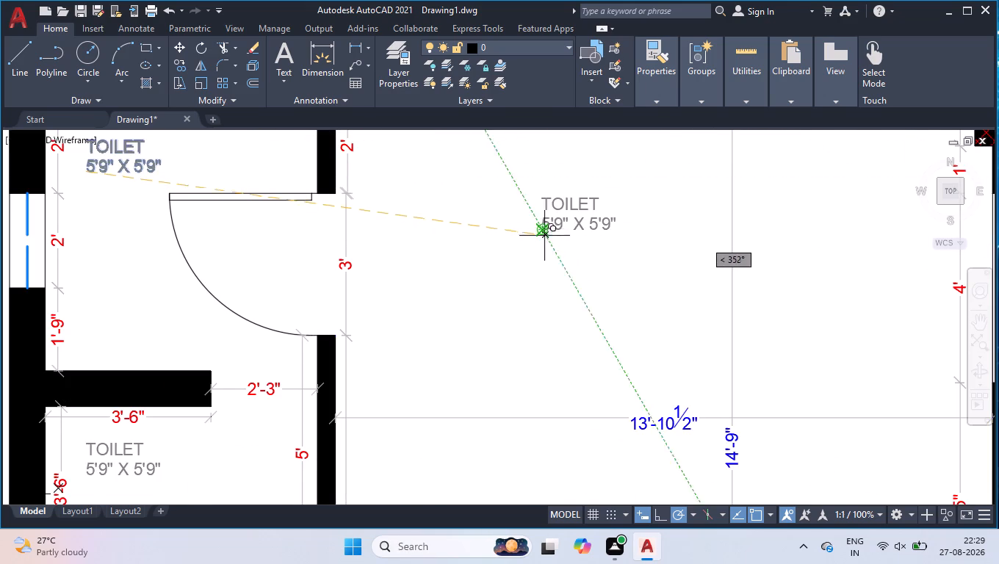
pyautogui.scroll(-3, 518, 346)
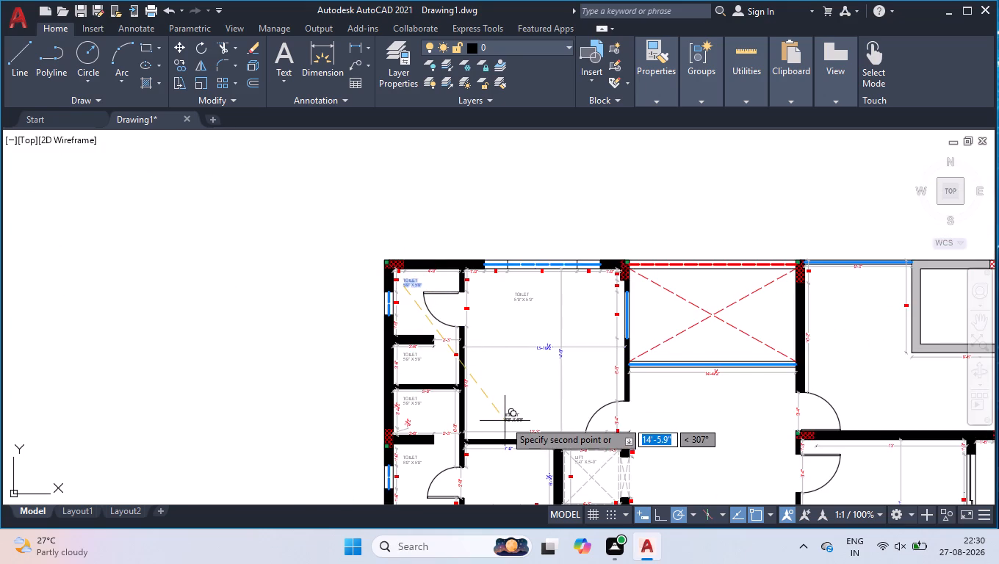
pyautogui.scroll(-1, 505, 339)
pyautogui.scroll(4, 495, 445)
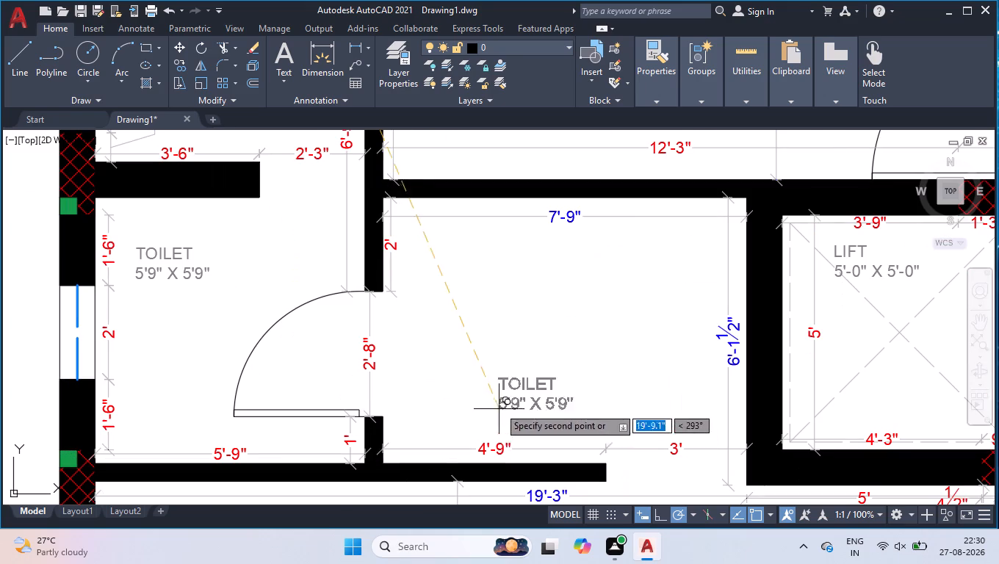
pyautogui.click(464, 311)
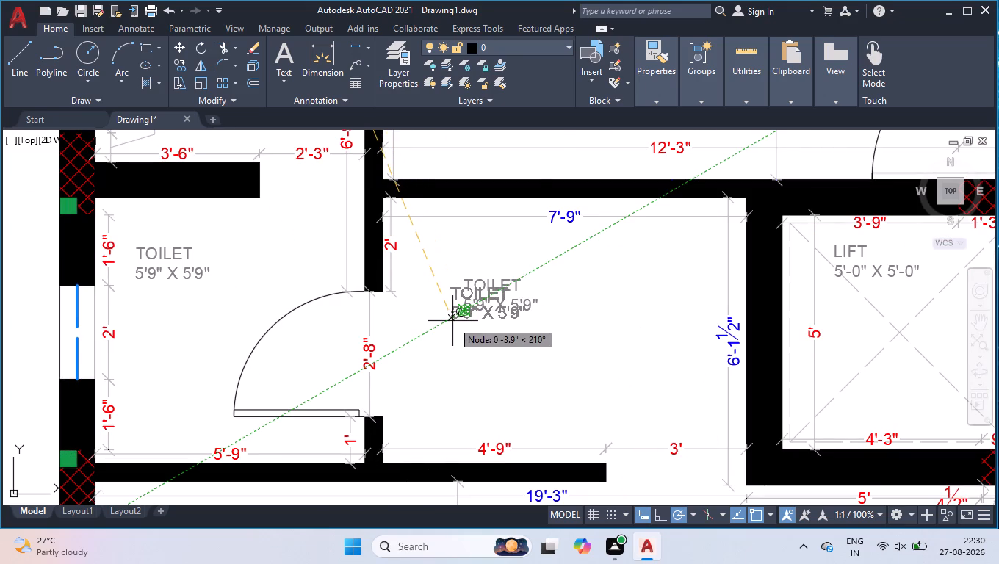
# Place a label copy in the upper part of the cross-marked area above the central hall.
pyautogui.scroll(-7, 460, 326)
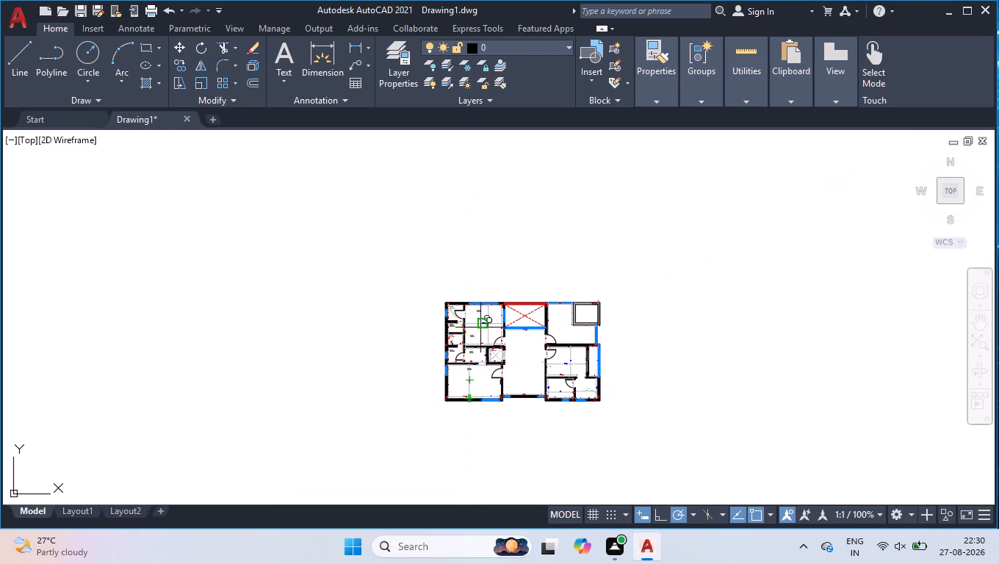
pyautogui.scroll(5, 519, 319)
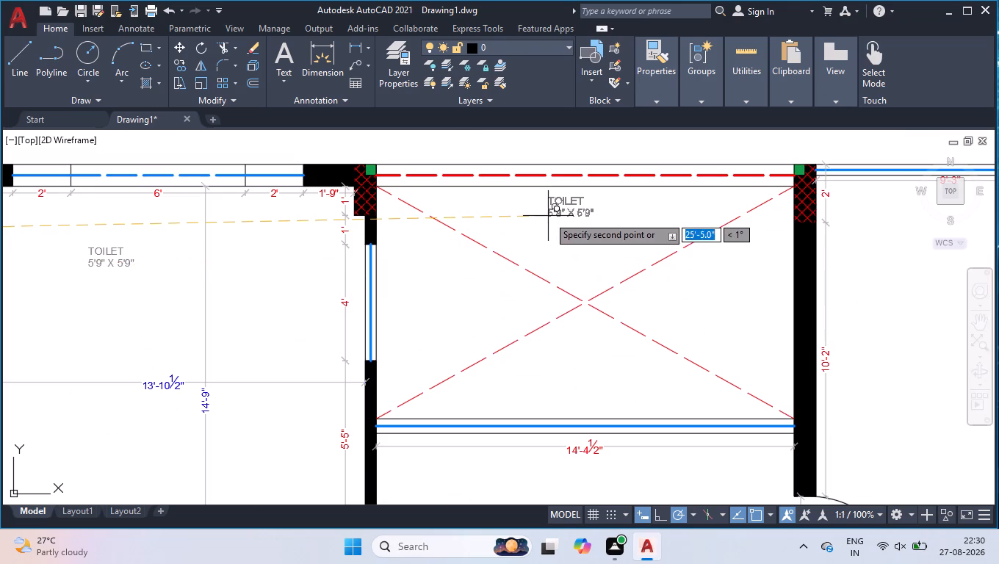
pyautogui.click(548, 216)
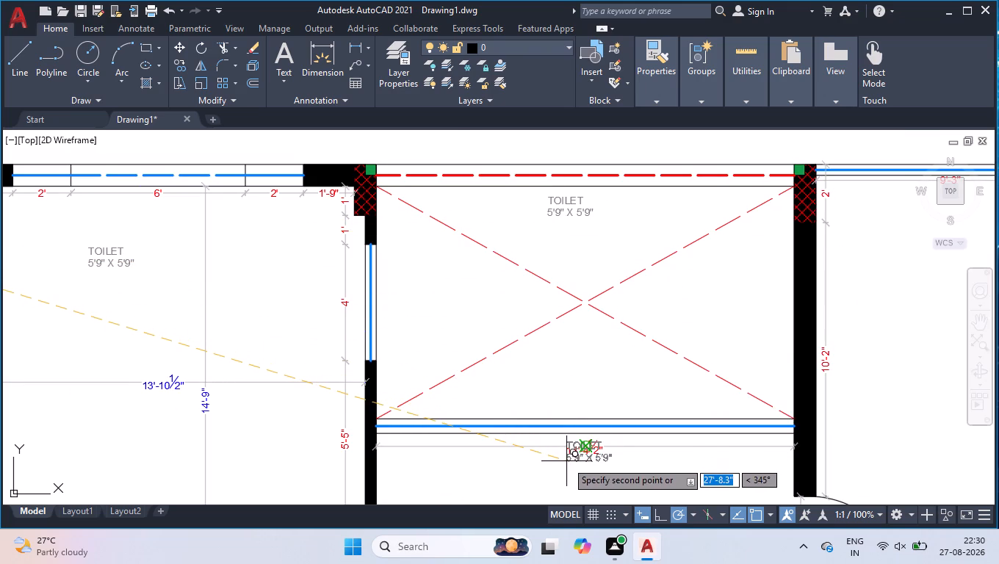
# Place TOILET label copies in the central hall below the 14'-4½" dimension and in the upper-right room below the 9'-6" dimension.
pyautogui.scroll(1, 567, 462)
pyautogui.scroll(-3, 535, 341)
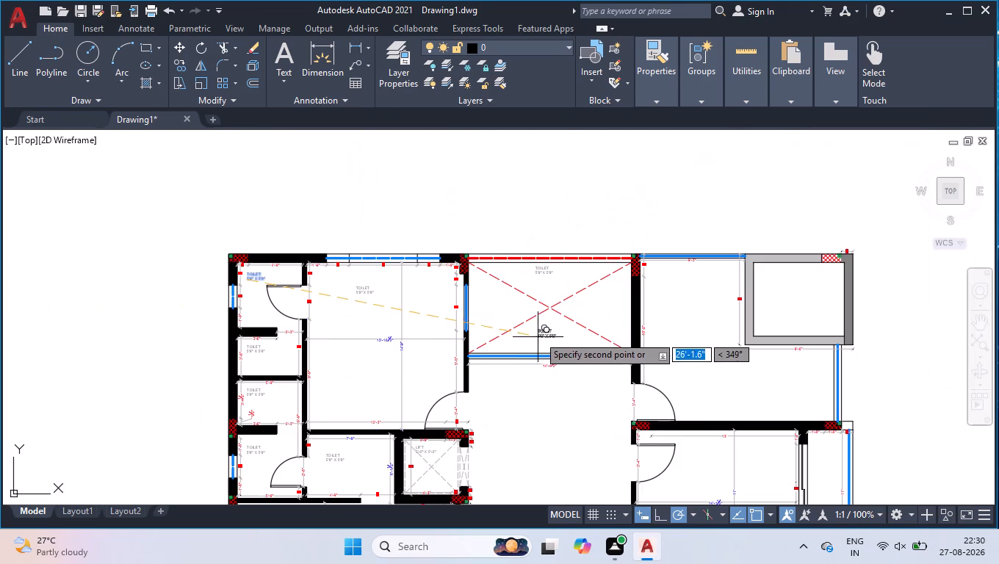
pyautogui.scroll(3, 514, 424)
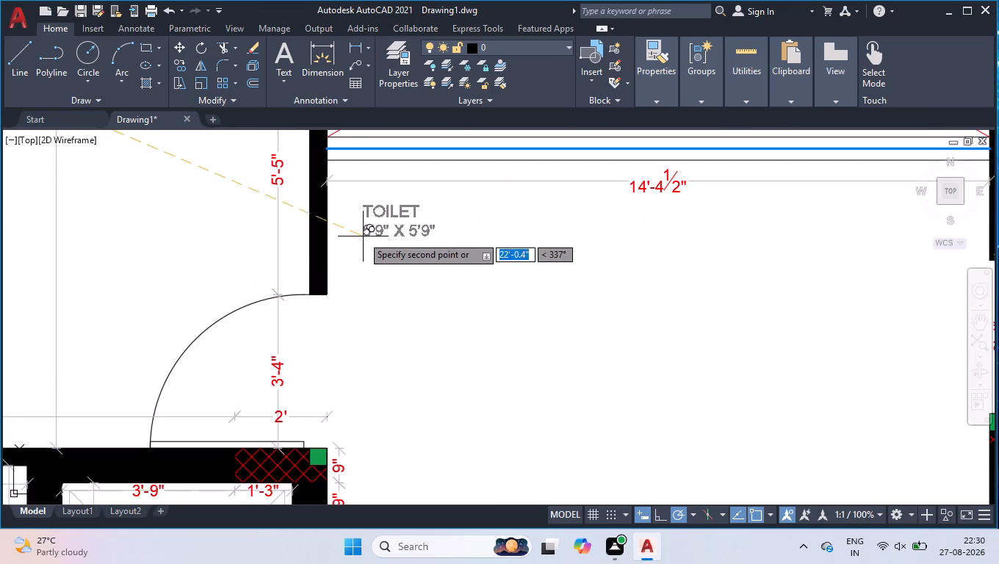
pyautogui.click(355, 233)
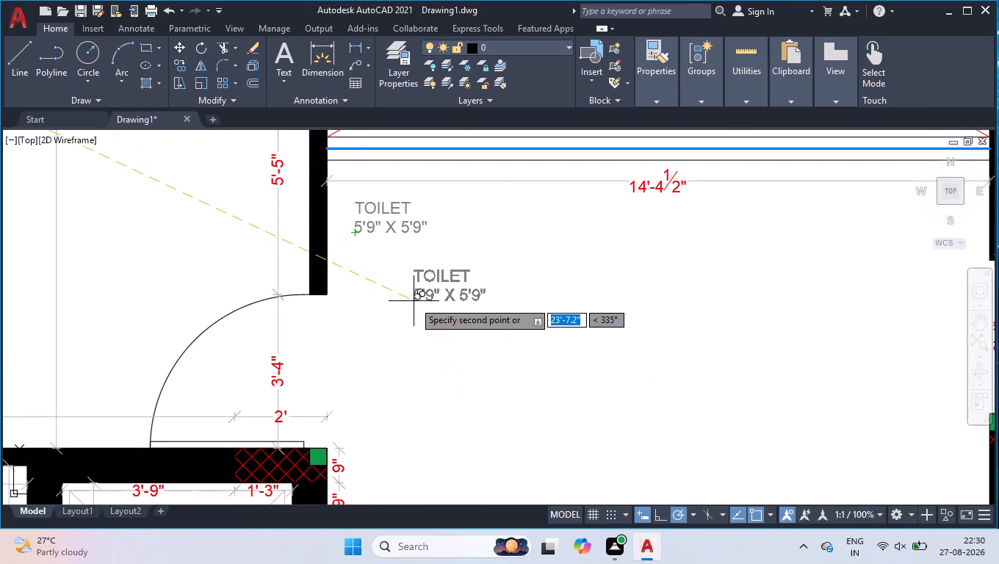
pyautogui.scroll(-3, 415, 300)
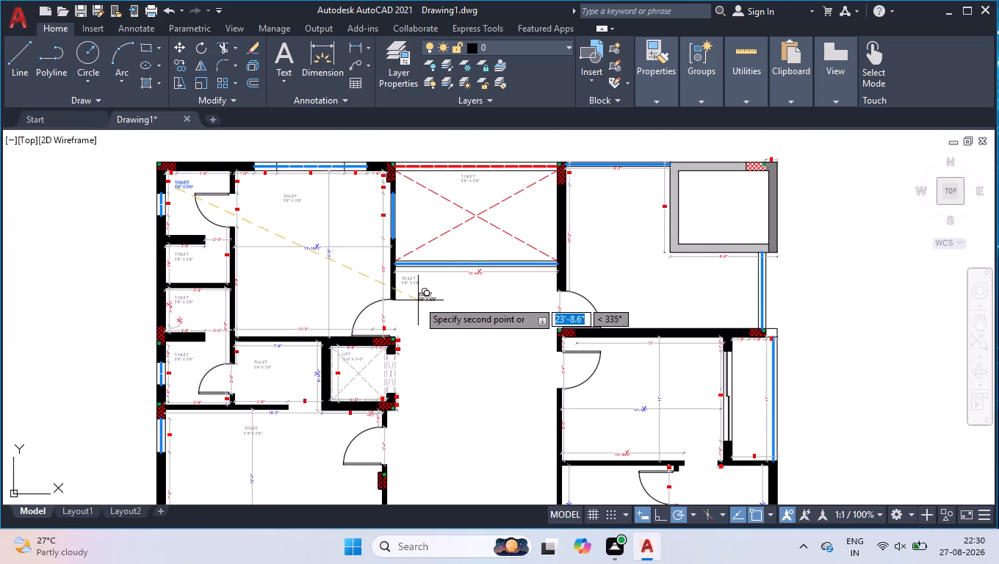
pyautogui.scroll(3, 702, 278)
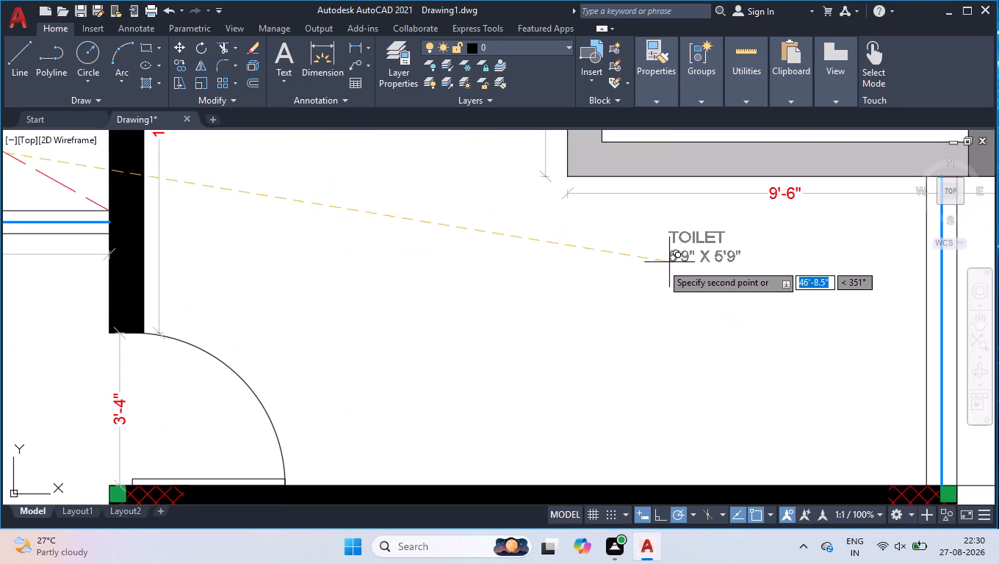
pyautogui.click(597, 252)
# Place label copies in the 14'-1½" by 11' room beside its door and in the 10' by 7'-4½" room below it.
pyautogui.scroll(-2, 527, 275)
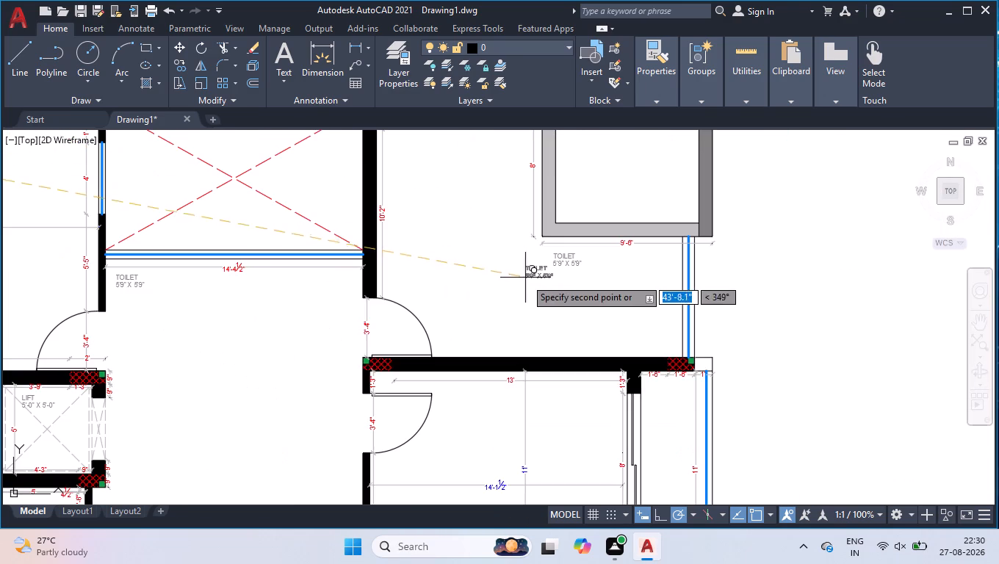
pyautogui.scroll(3, 476, 441)
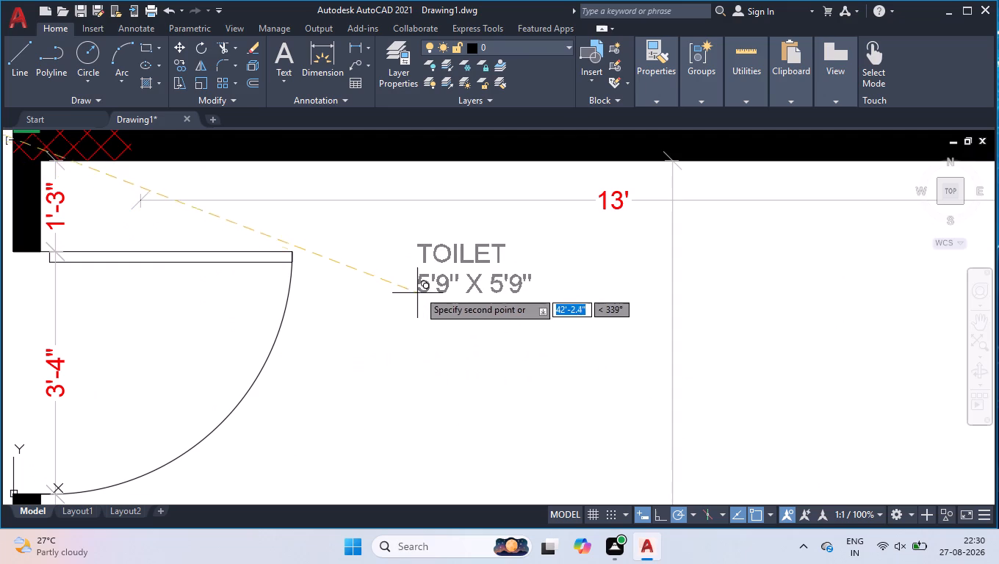
pyautogui.click(419, 291)
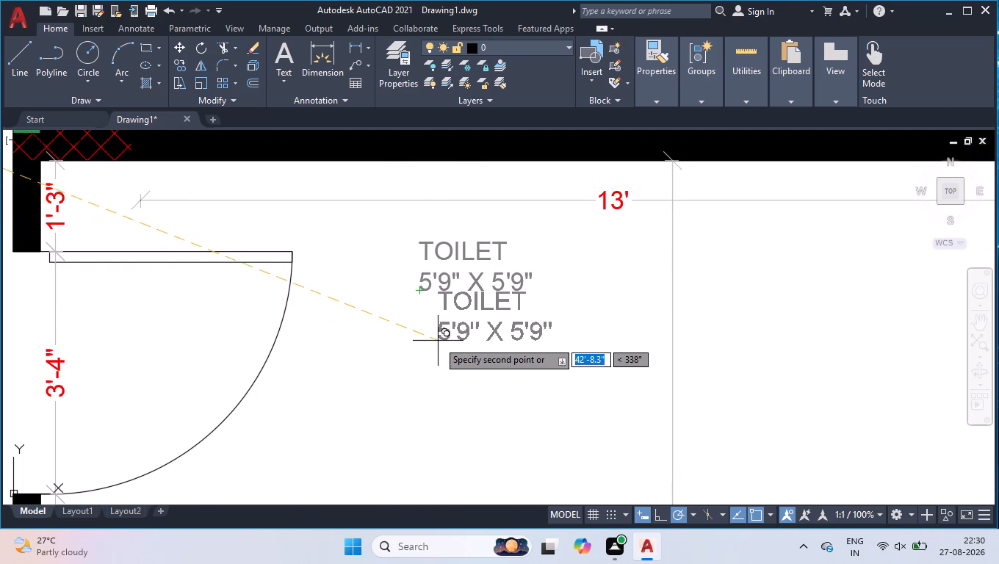
pyautogui.scroll(-2, 438, 341)
pyautogui.scroll(-2, 494, 297)
pyautogui.scroll(4, 458, 460)
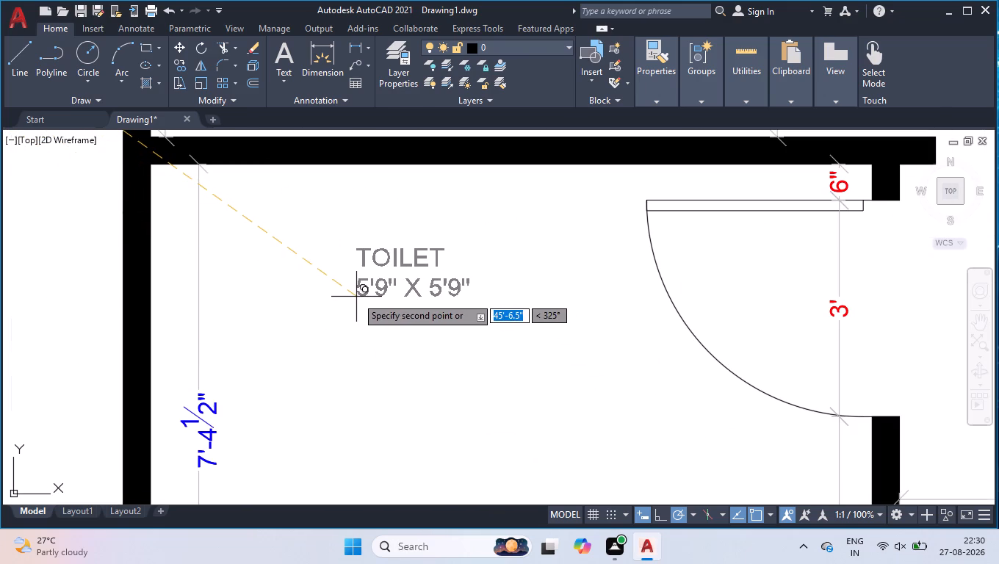
pyautogui.click(288, 268)
# Place label copies in the 8' by 7'-4½" room and the 4' wide strip beside the 11' room, and finish copying.
pyautogui.scroll(-2, 411, 220)
pyautogui.scroll(2, 607, 364)
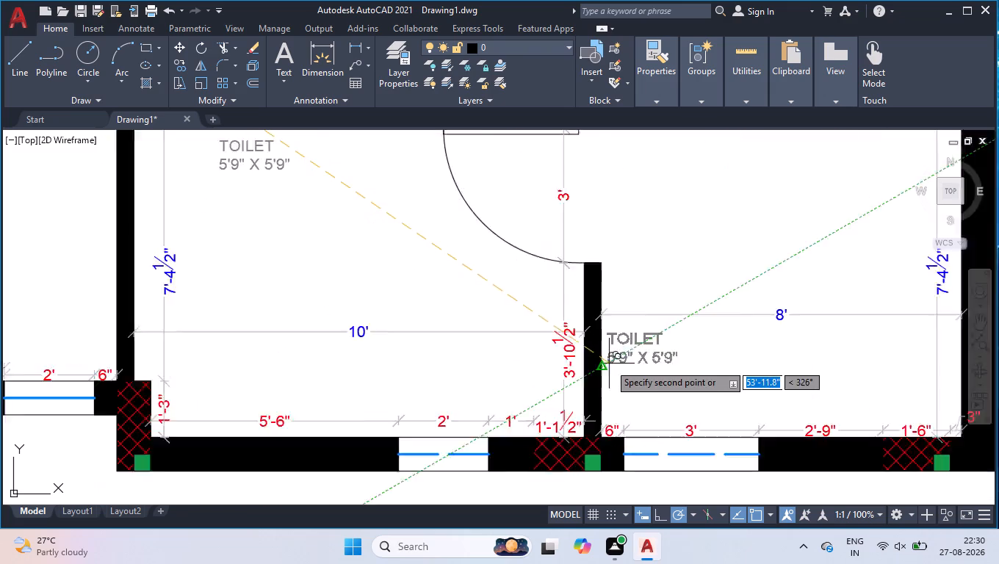
pyautogui.scroll(1, 609, 364)
pyautogui.click(675, 351)
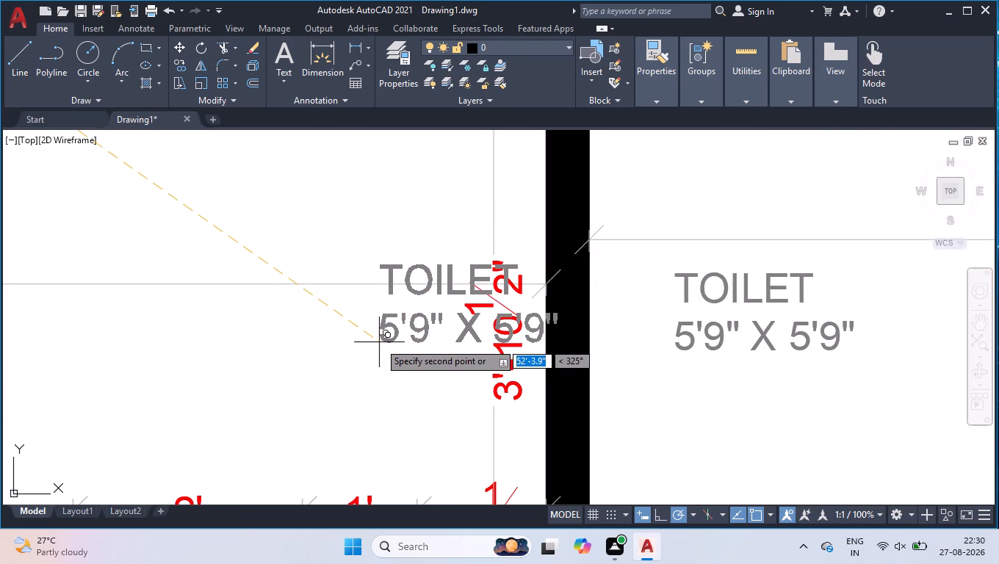
pyautogui.scroll(-3, 378, 341)
pyautogui.scroll(-2, 516, 291)
pyautogui.scroll(3, 541, 211)
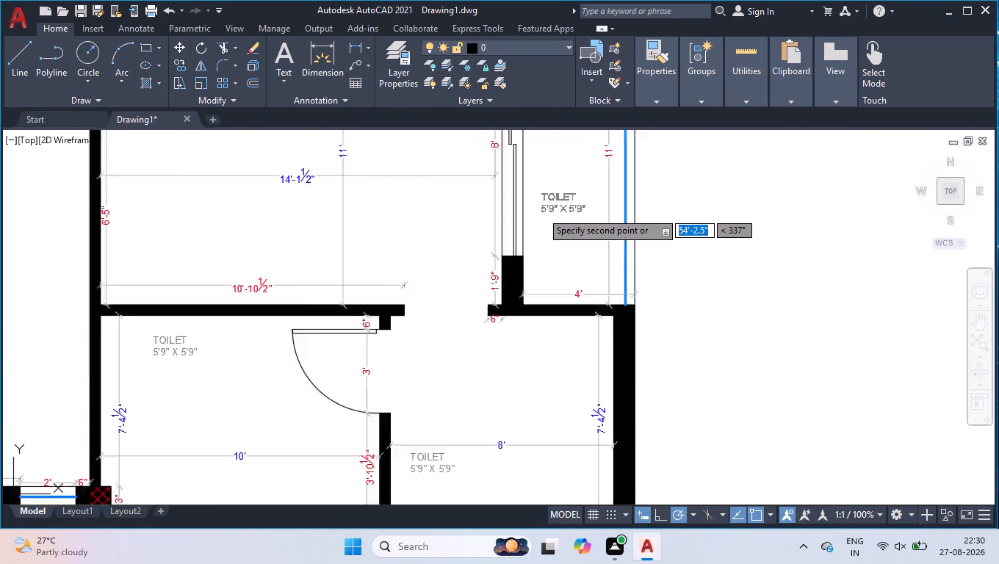
pyautogui.click(544, 305)
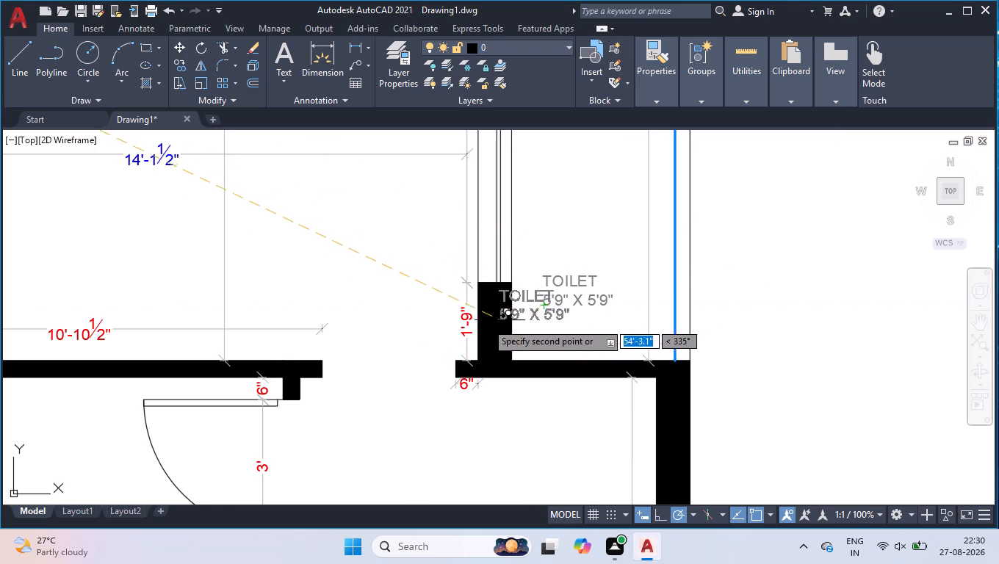
pyautogui.scroll(-2, 436, 329)
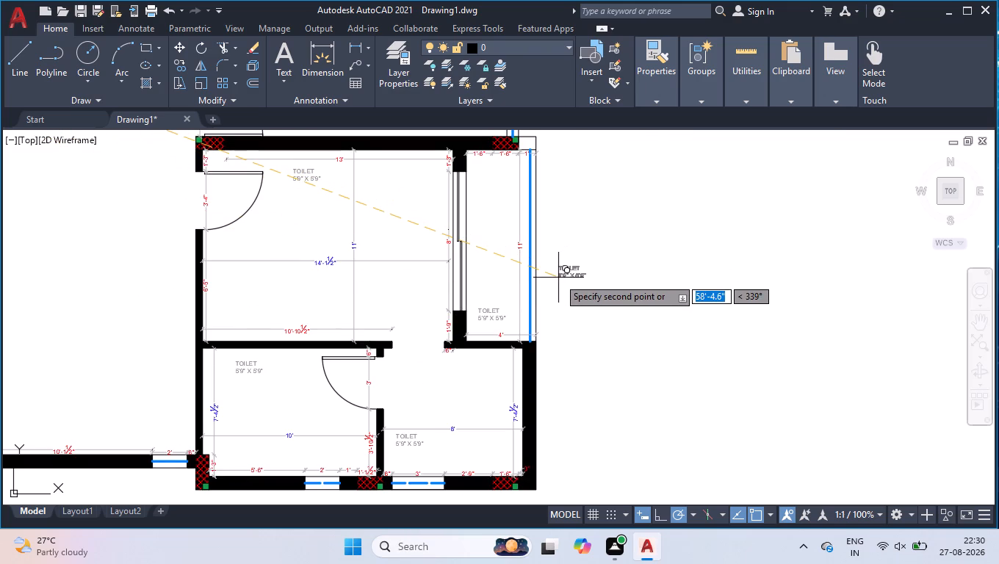
pyautogui.press('Return')
# Change the TOILET label in the second compartment of the upper-left toilet column to SHOWER with the size 5'9" X 4'0".
pyautogui.scroll(-3, 535, 286)
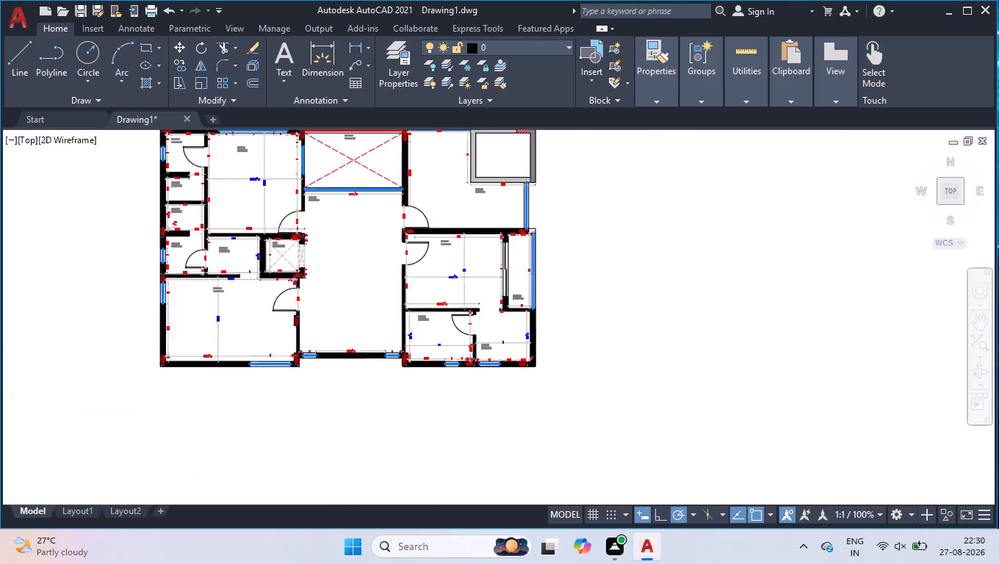
pyautogui.scroll(2, 338, 223)
pyautogui.scroll(3, 274, 209)
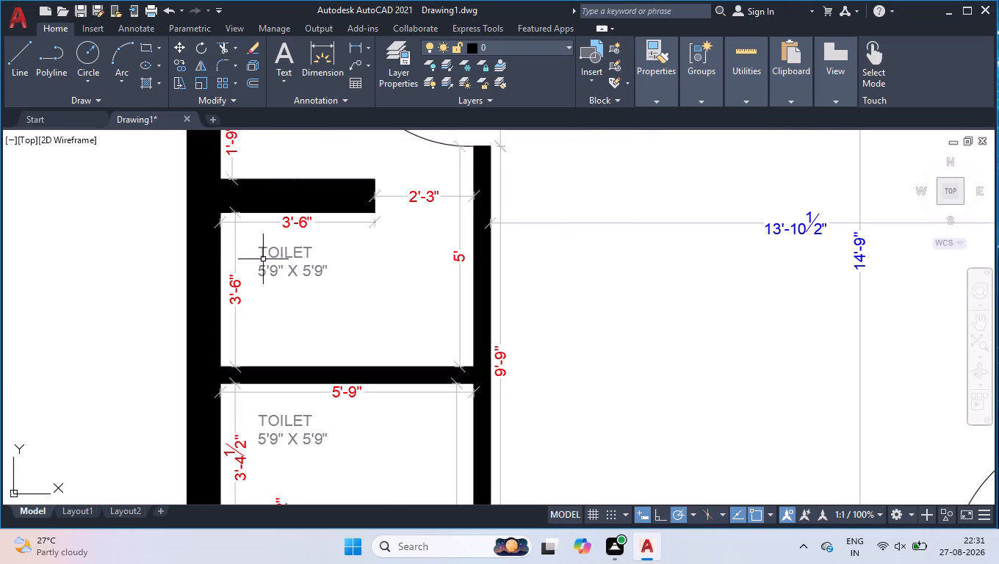
pyautogui.scroll(2, 262, 243)
pyautogui.doubleClick(264, 258)
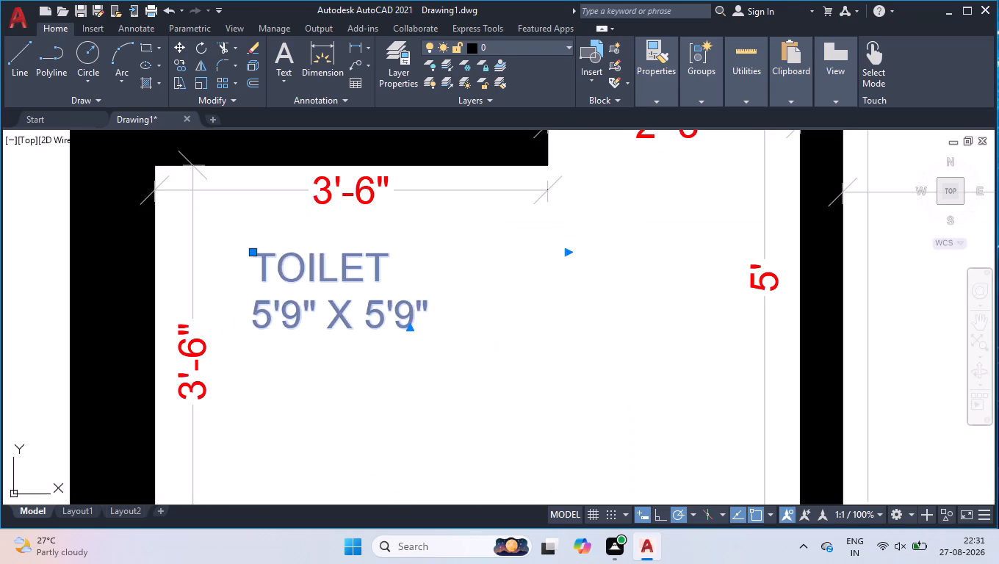
pyautogui.hotkey('ctrl', 'a')
pyautogui.write('SHOWER')
pyautogui.press('Return')
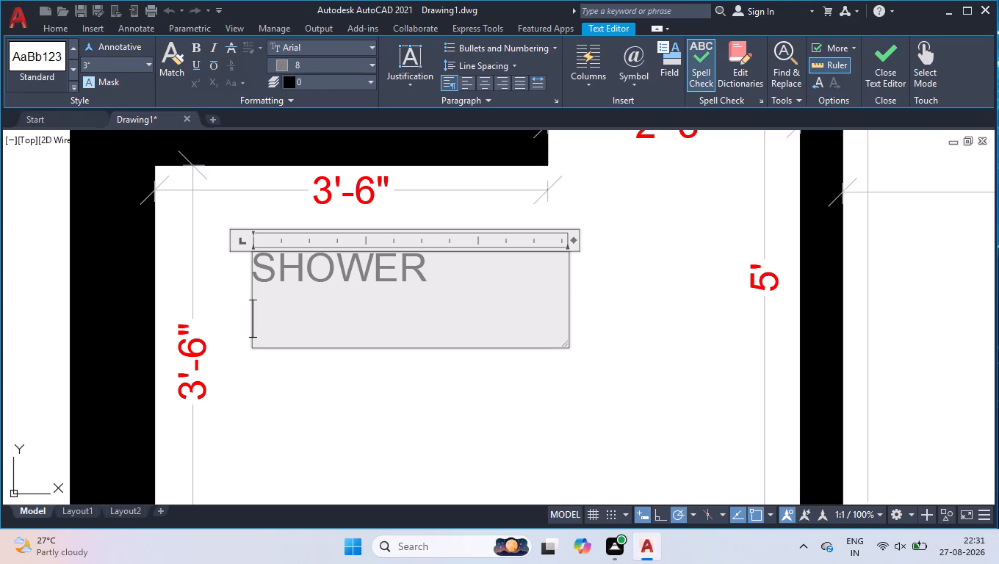
pyautogui.write('5\'9" X')
pyautogui.press('space')
pyautogui.write('4\'0"')
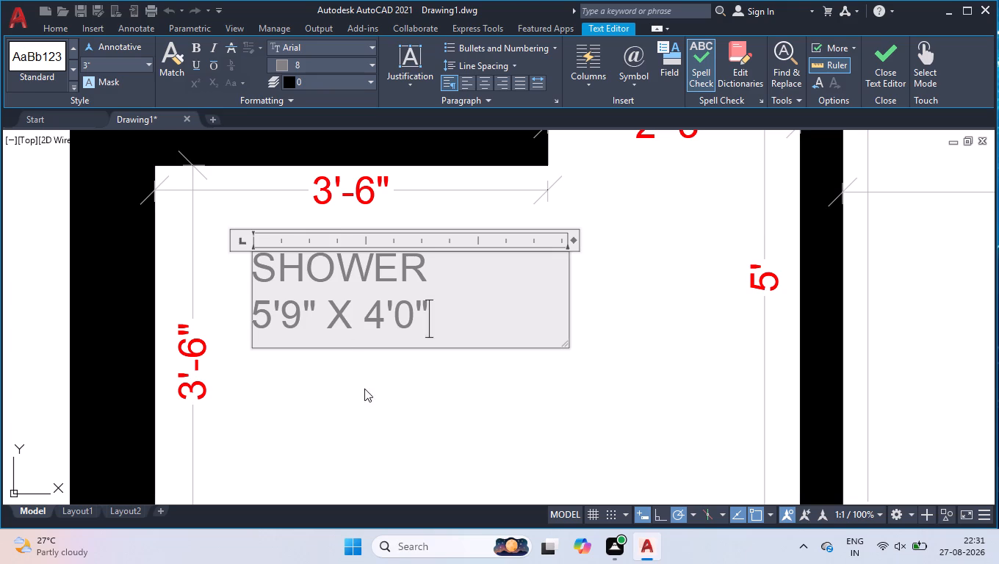
pyautogui.click(372, 398)
pyautogui.scroll(-3, 464, 297)
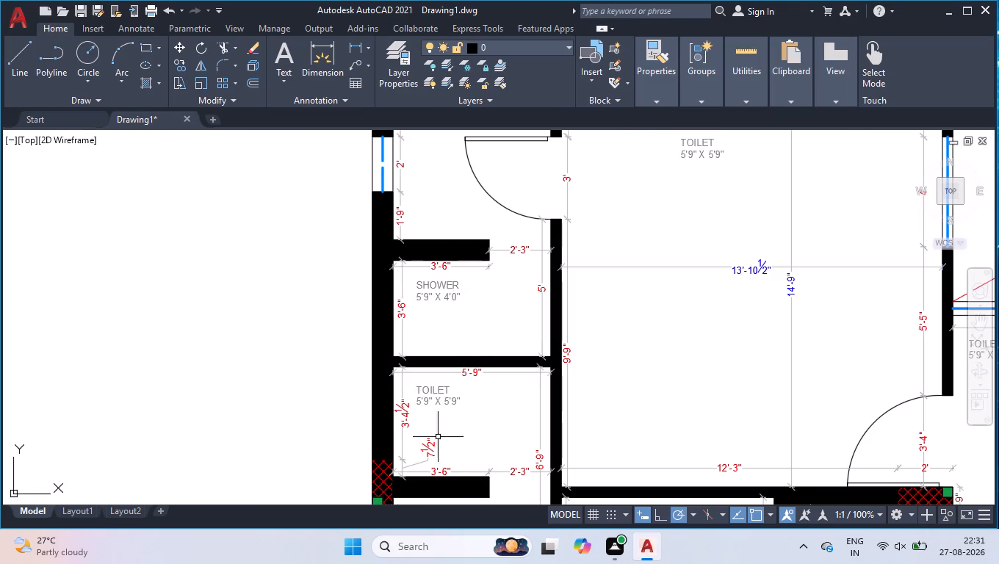
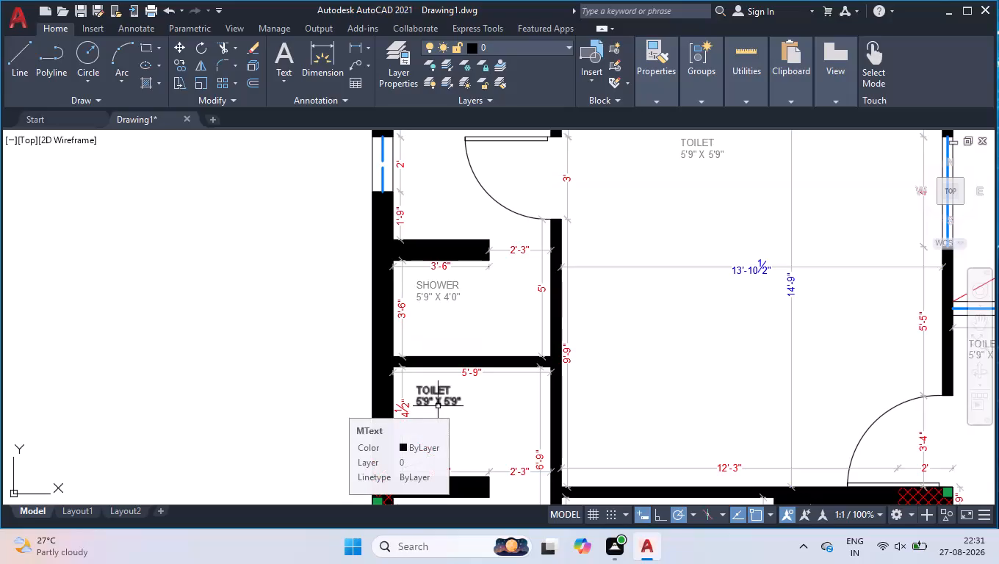
# Change the TOILET label in the compartment directly below the 5'9" X 4'0" shower to SHOWER, 5'9" X 5'9".
pyautogui.scroll(3, 438, 406)
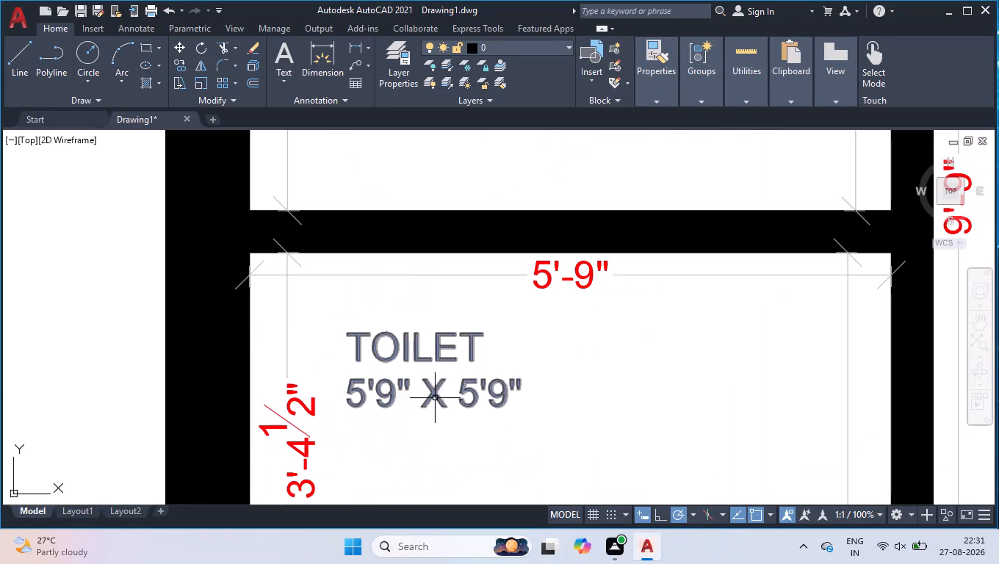
pyautogui.doubleClick(420, 358)
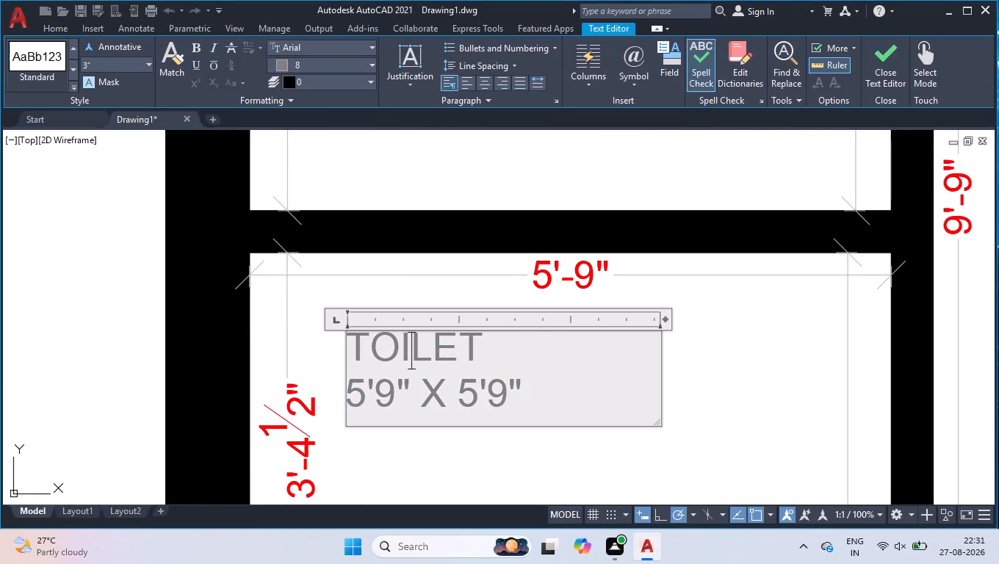
pyautogui.hotkey('ctrl', 'a')
pyautogui.write('SHOWER')
pyautogui.press('Return')
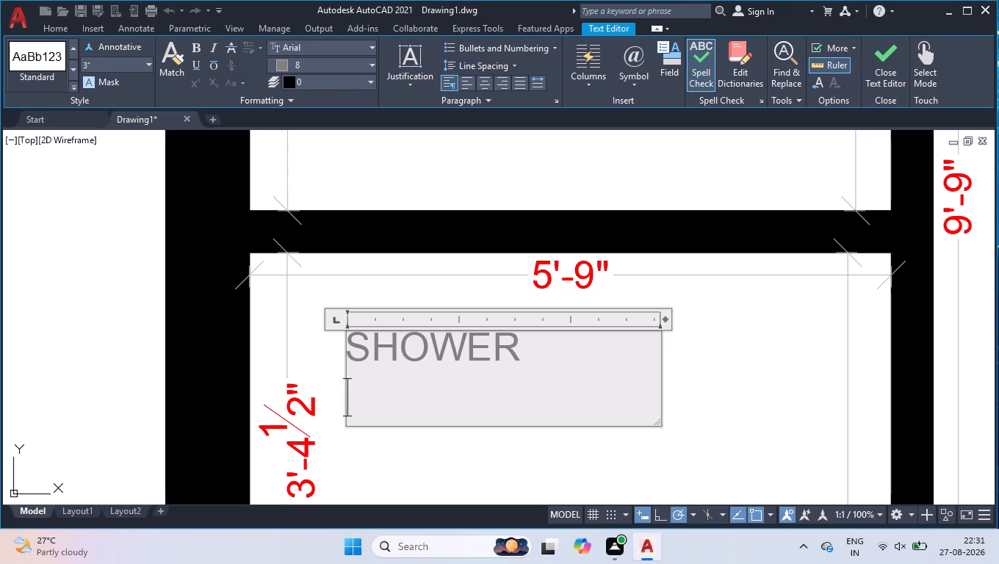
pyautogui.write('5\'9" X 5\'9"')
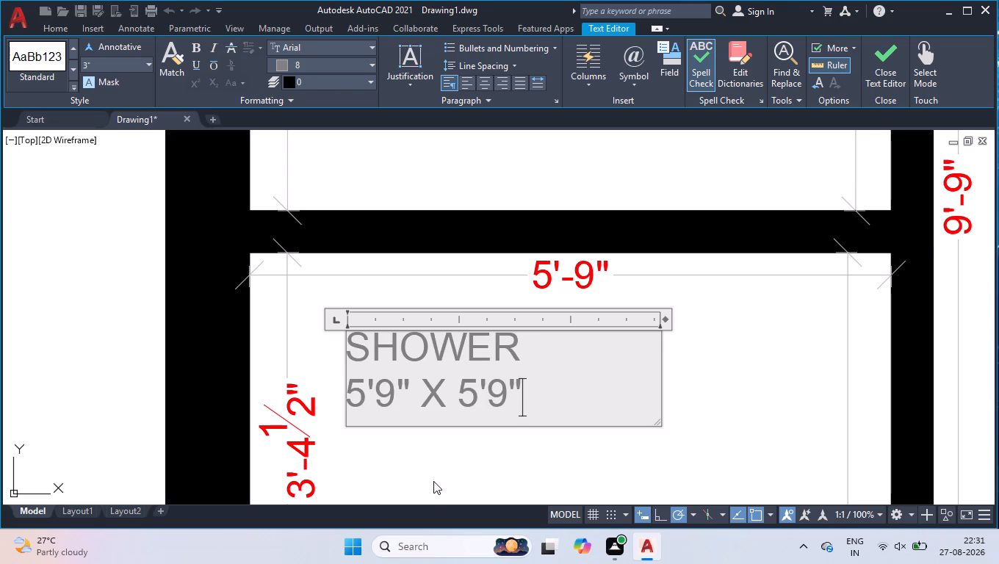
pyautogui.click(419, 457)
# Replace the TOILET label in the 19'-3" wide room with M.BEDROOM 1 and the size 19'3" X 13'0".
pyautogui.scroll(-3, 524, 353)
pyautogui.scroll(-1, 574, 311)
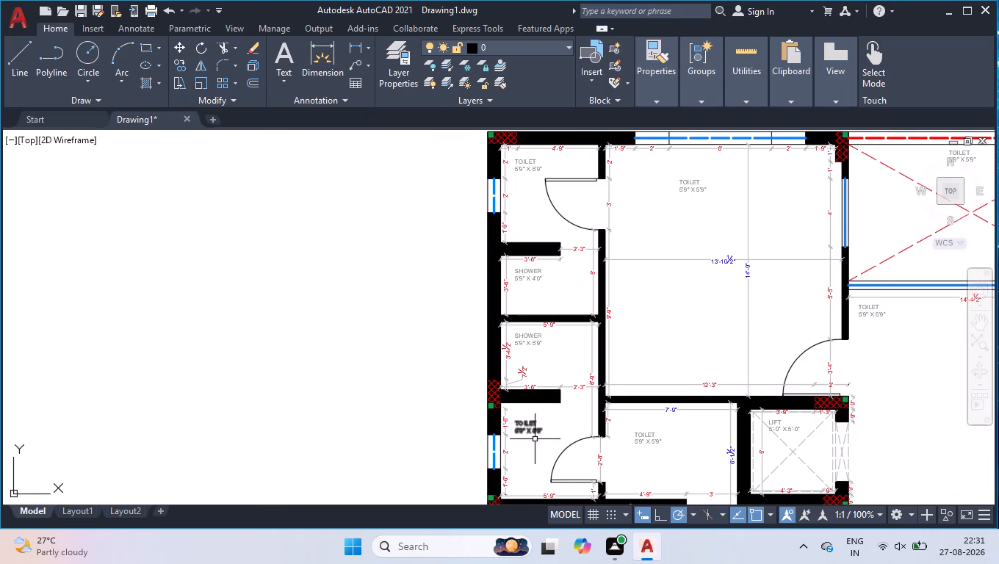
pyautogui.scroll(1, 534, 462)
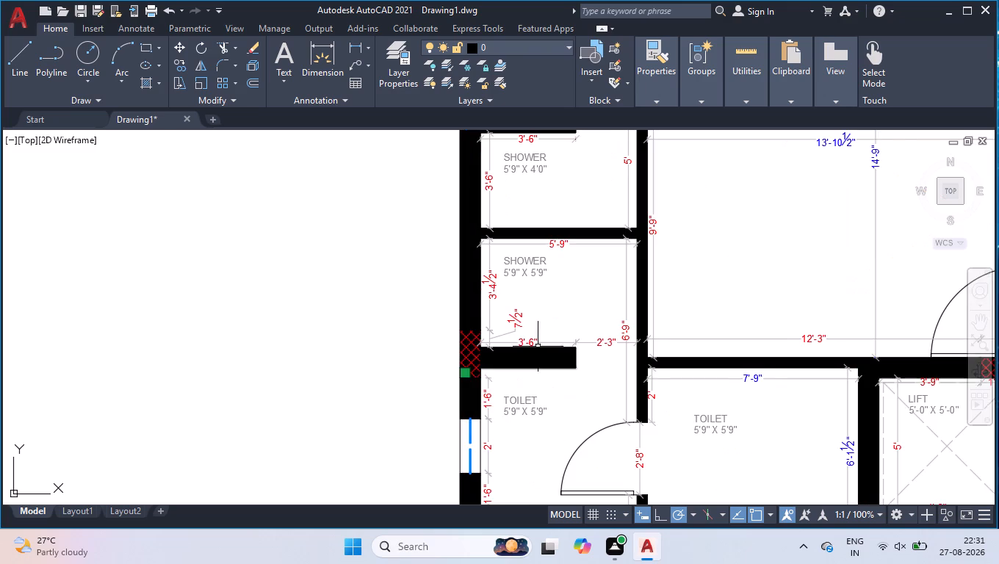
pyautogui.scroll(-4, 536, 344)
pyautogui.scroll(3, 551, 374)
pyautogui.scroll(3, 598, 422)
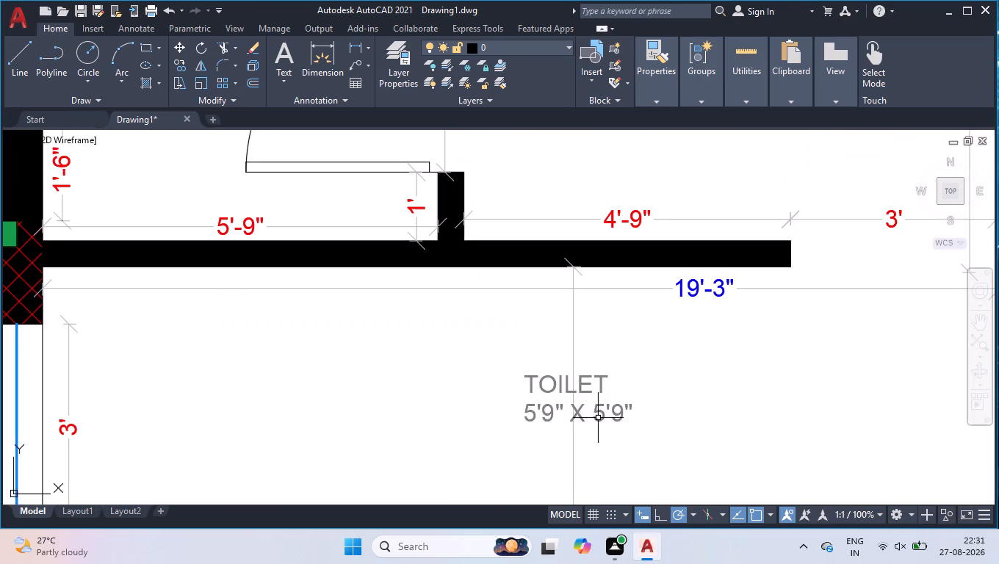
pyautogui.scroll(2, 595, 422)
pyautogui.doubleClick(599, 397)
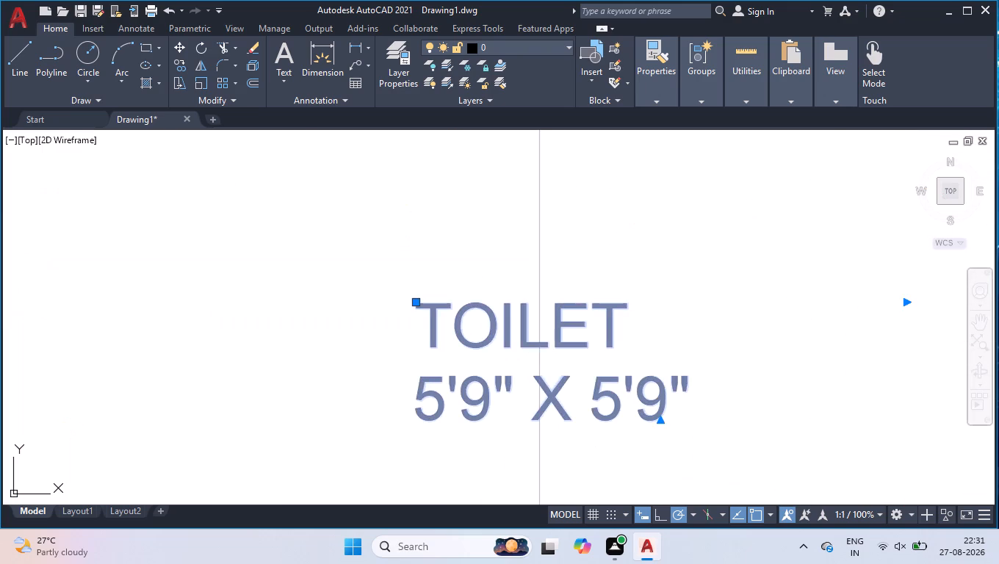
pyautogui.hotkey('ctrl', 'a')
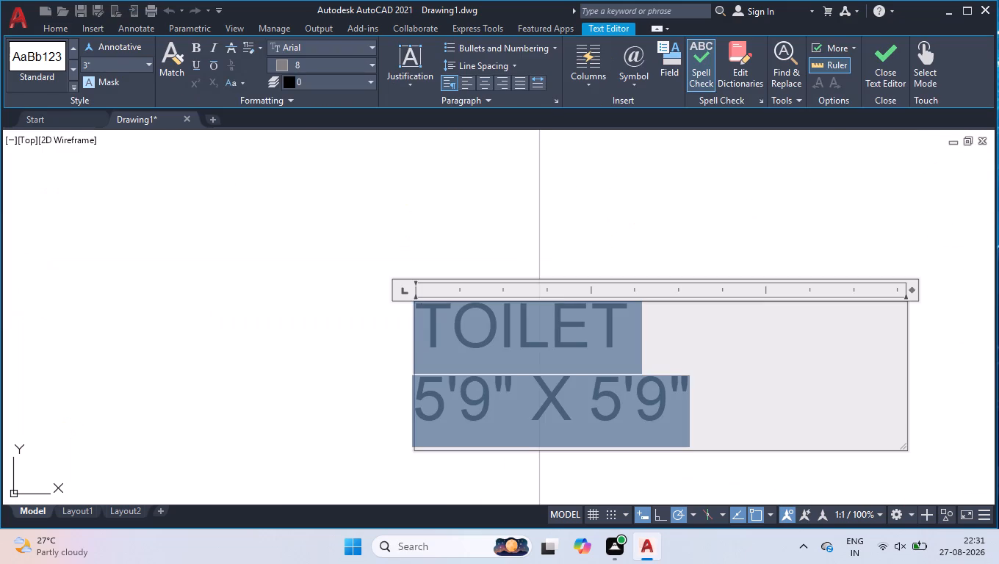
pyautogui.write('M.BEDROOM')
pyautogui.press('space')
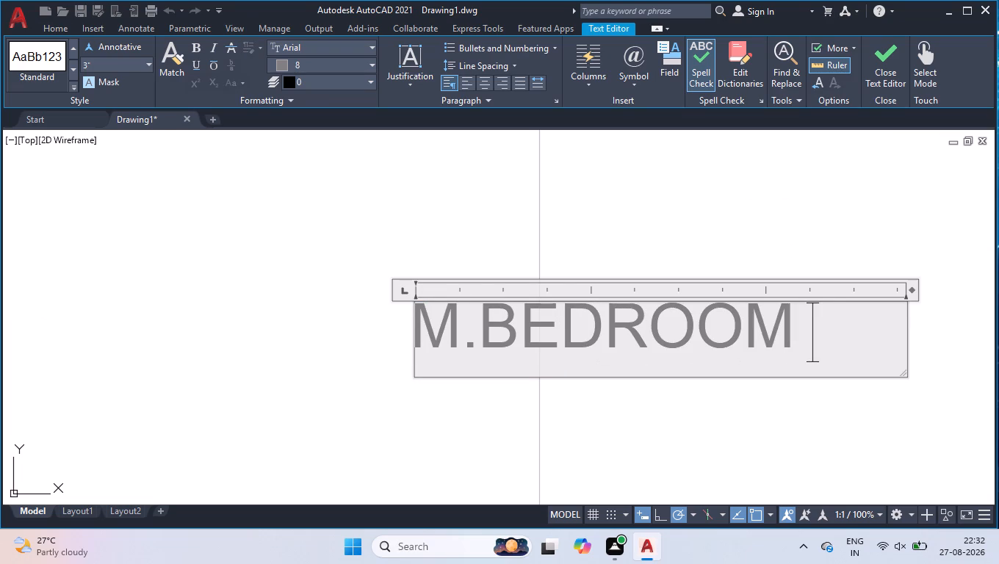
pyautogui.write('1')
pyautogui.press('Return')
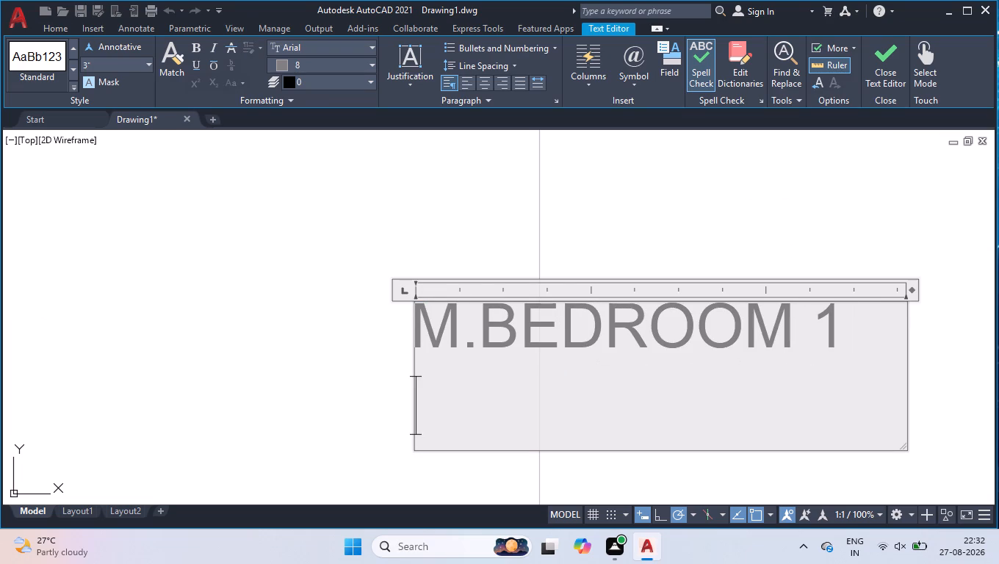
pyautogui.write('19\'3" X')
pyautogui.press('space')
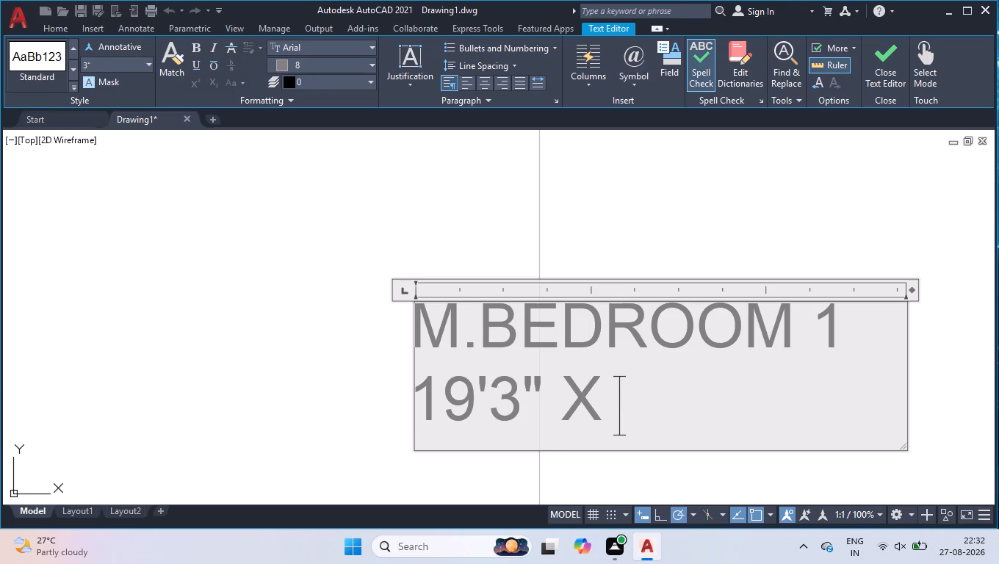
pyautogui.write('13\'0"')
pyautogui.click(175, 391)
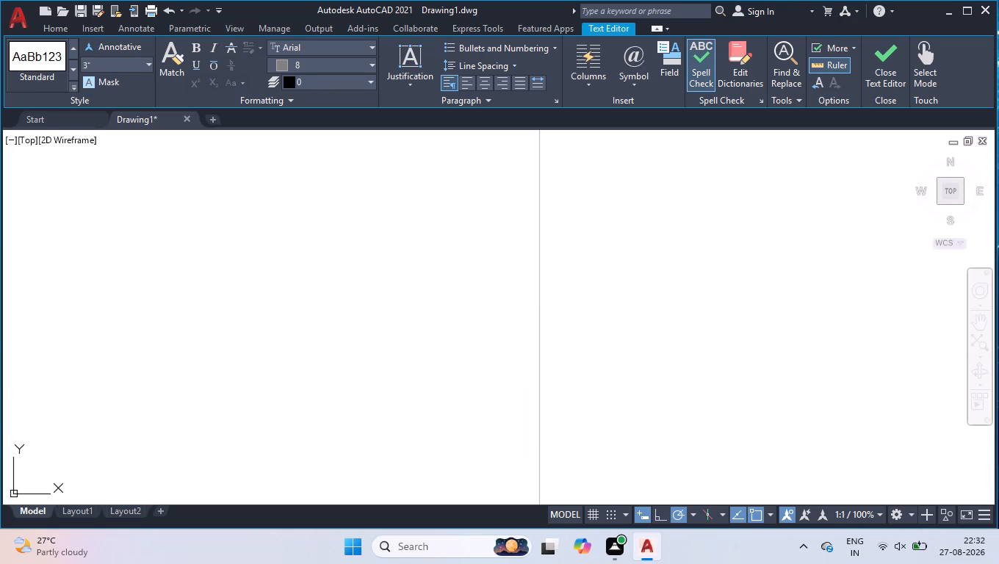
# Replace the TOILET label in the small room between the toilet and the lift with WALK IN CLOSET and 7'9" below.
pyautogui.scroll(-3, 430, 292)
pyautogui.scroll(-3, 539, 253)
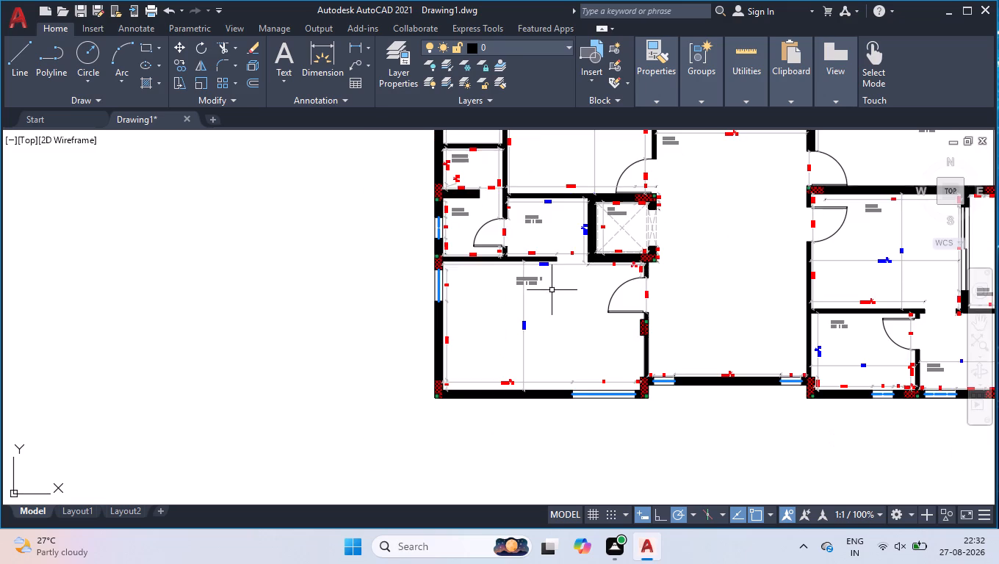
pyautogui.scroll(6, 531, 221)
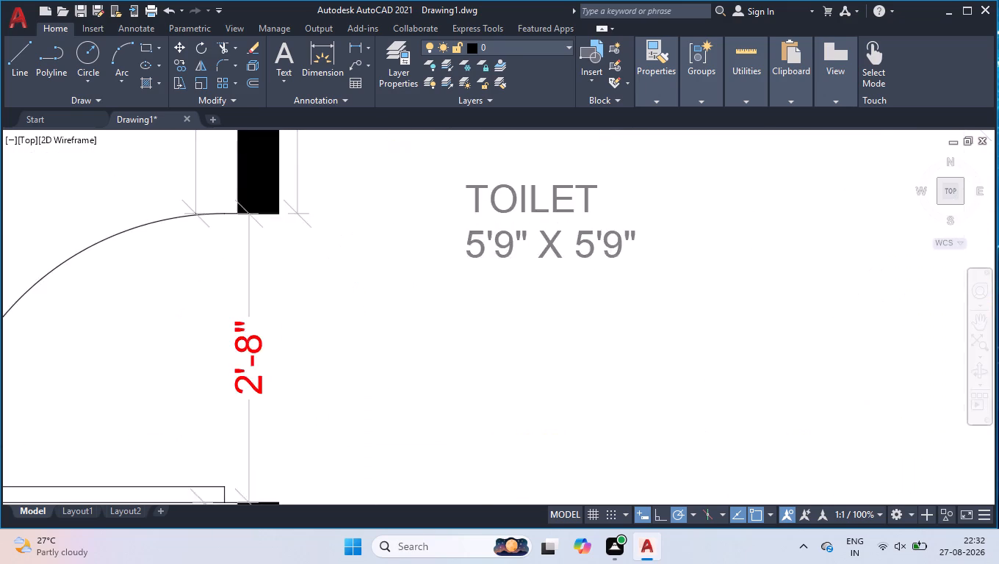
pyautogui.doubleClick(538, 201)
pyautogui.doubleClick(532, 211)
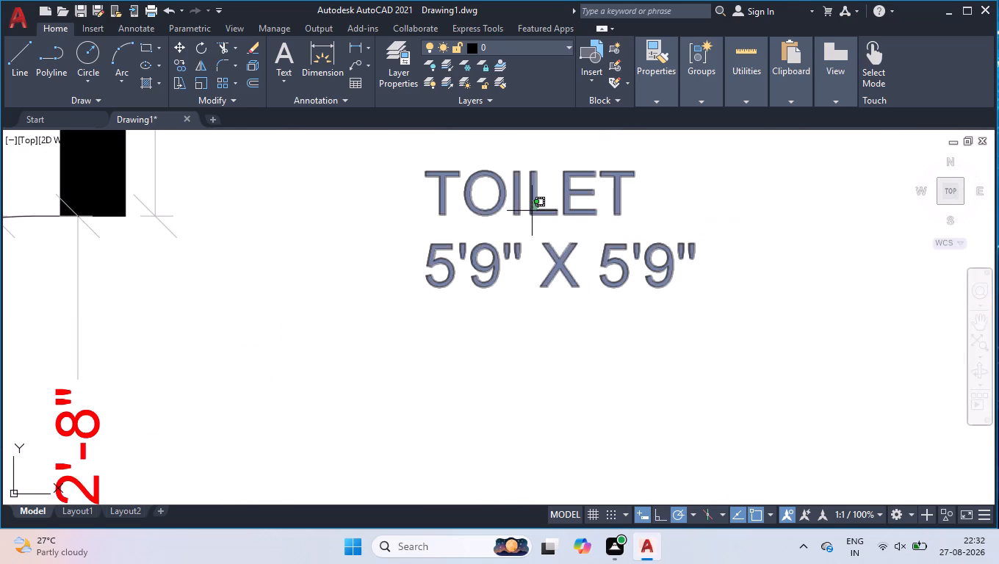
pyautogui.hotkey('ctrl', 'a')
pyautogui.write('WALK IN CLOSET')
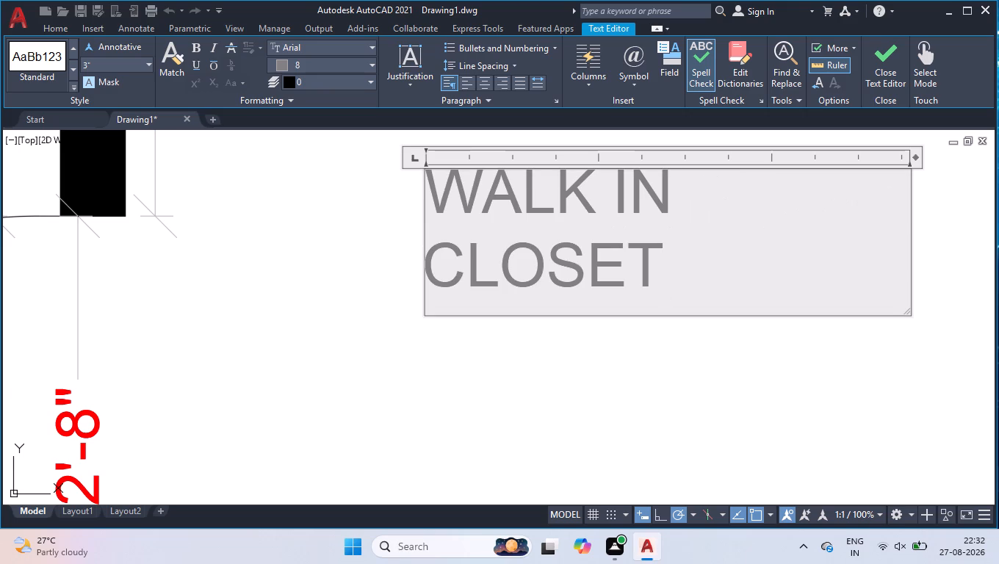
pyautogui.press('Return')
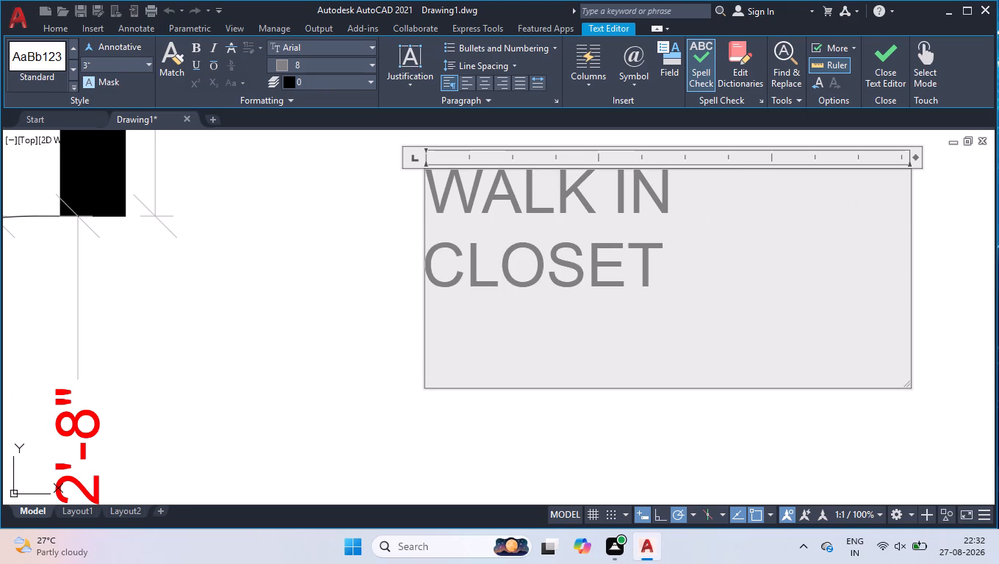
pyautogui.press('7')
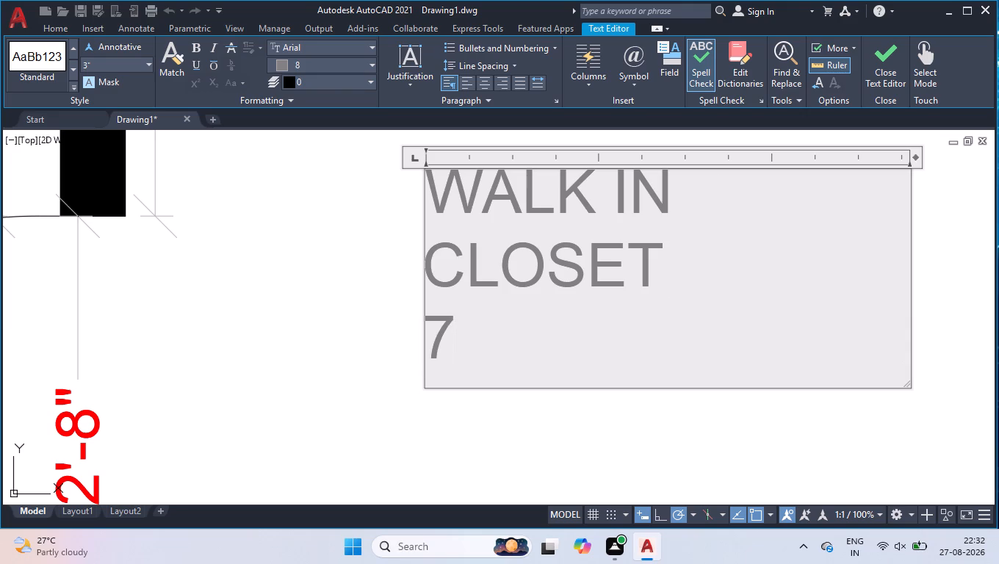
pyautogui.write("'9")
pyautogui.hotkey('shift', '"')
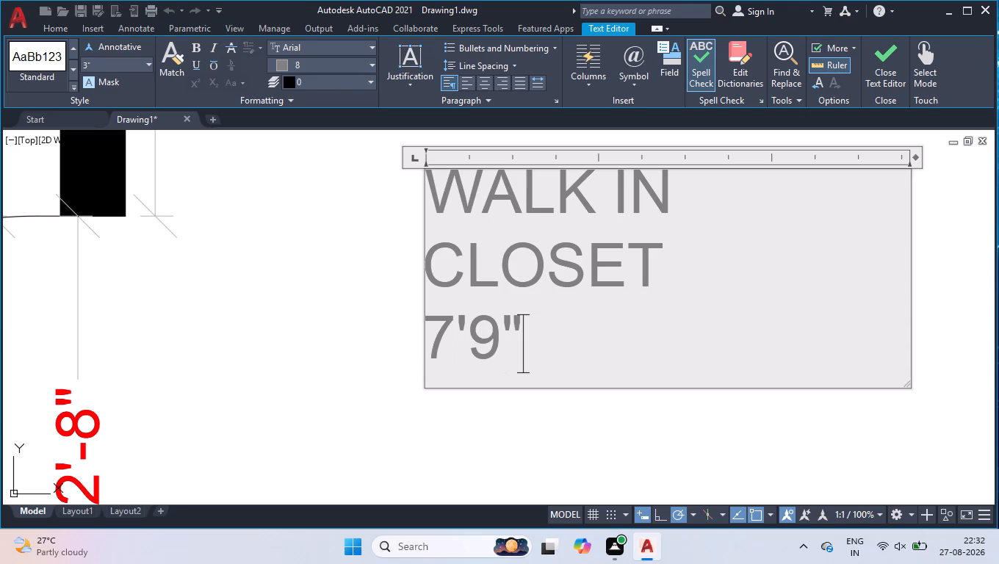
pyautogui.press('space')
# Widen the closet label's text box to fit WALK IN CLOSET on one line and complete its size as 7'9" X 5'9".
pyautogui.scroll(-2, 475, 218)
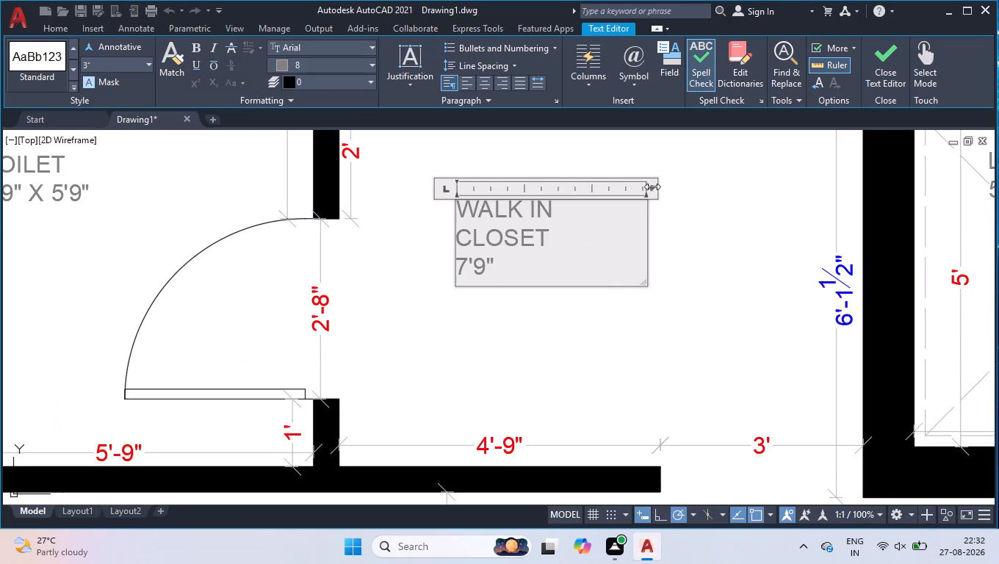
pyautogui.moveTo(652, 189); pyautogui.dragTo(691, 182)
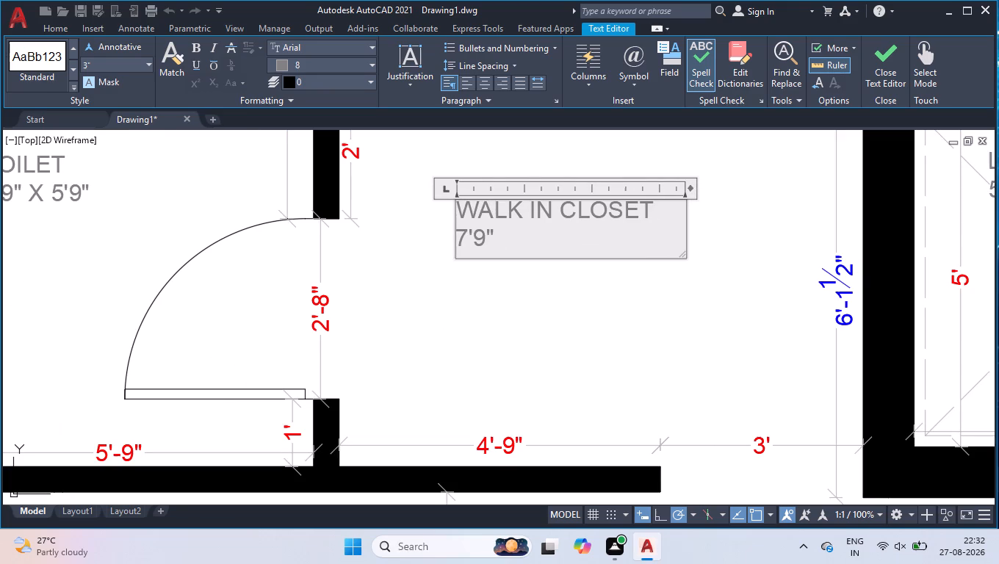
pyautogui.press('x')
pyautogui.press('space')
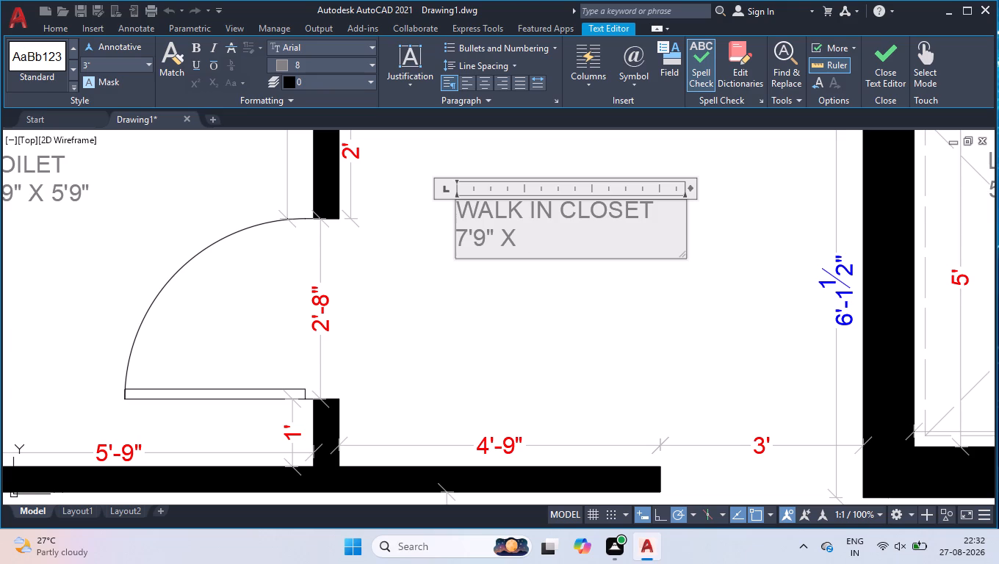
pyautogui.write('5\'9"')
pyautogui.click(449, 337)
# Replace the TOILET label in the large room above the walk-in closet and lift with BEDROOM 3.
pyautogui.scroll(-4, 454, 339)
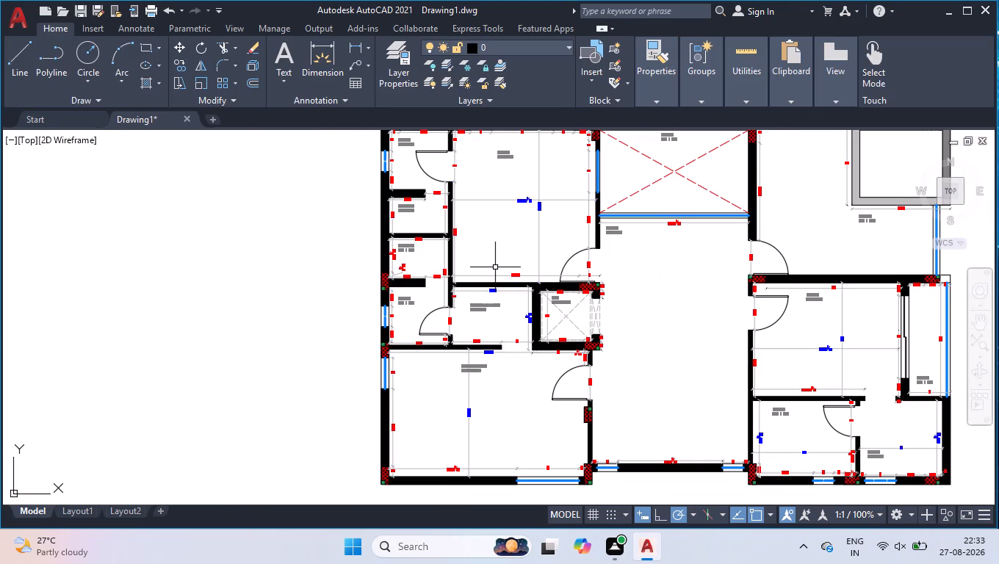
pyautogui.scroll(5, 497, 131)
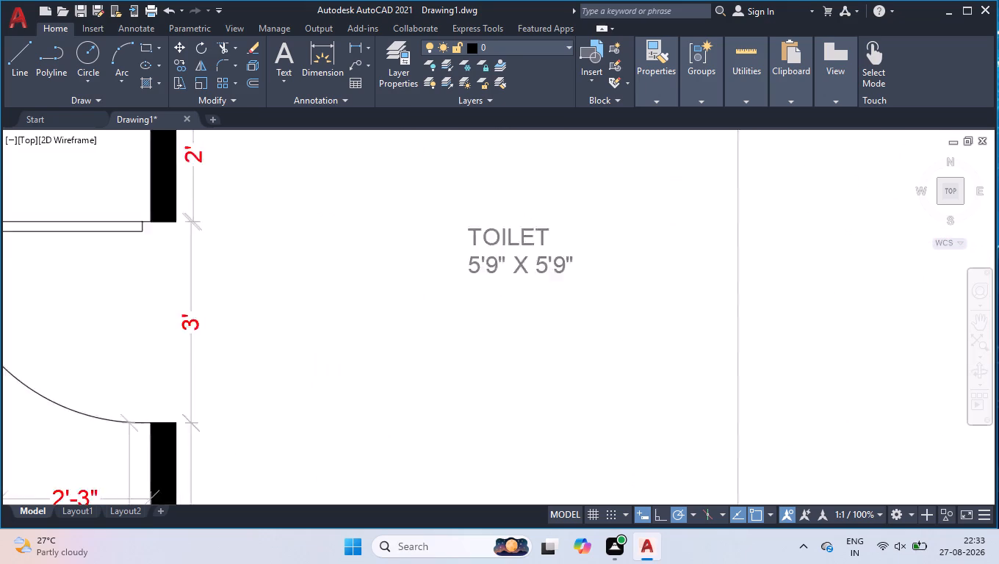
pyautogui.doubleClick(507, 275)
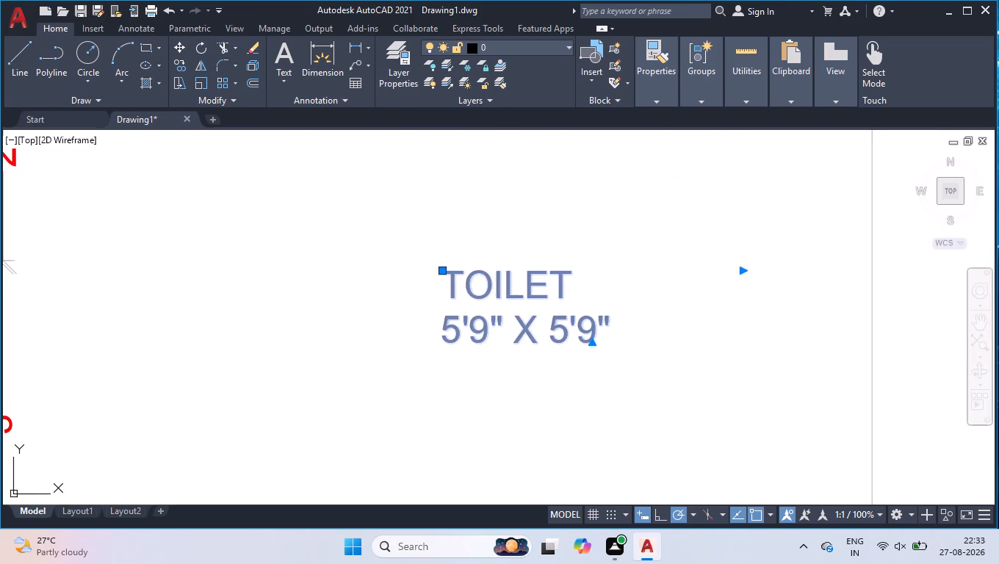
pyautogui.moveTo(619, 350); pyautogui.dragTo(378, 285)
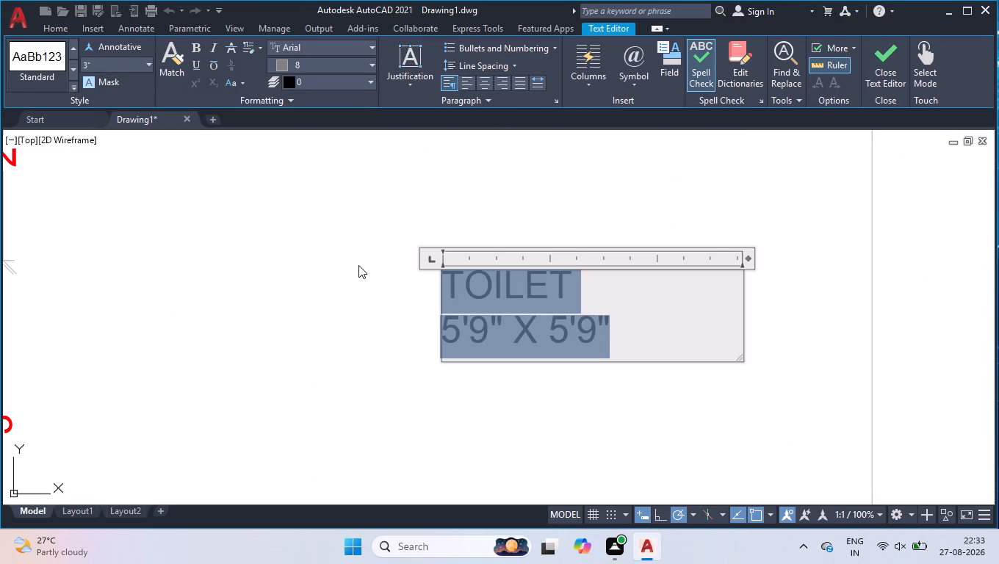
pyautogui.write('M.BEDROOM')
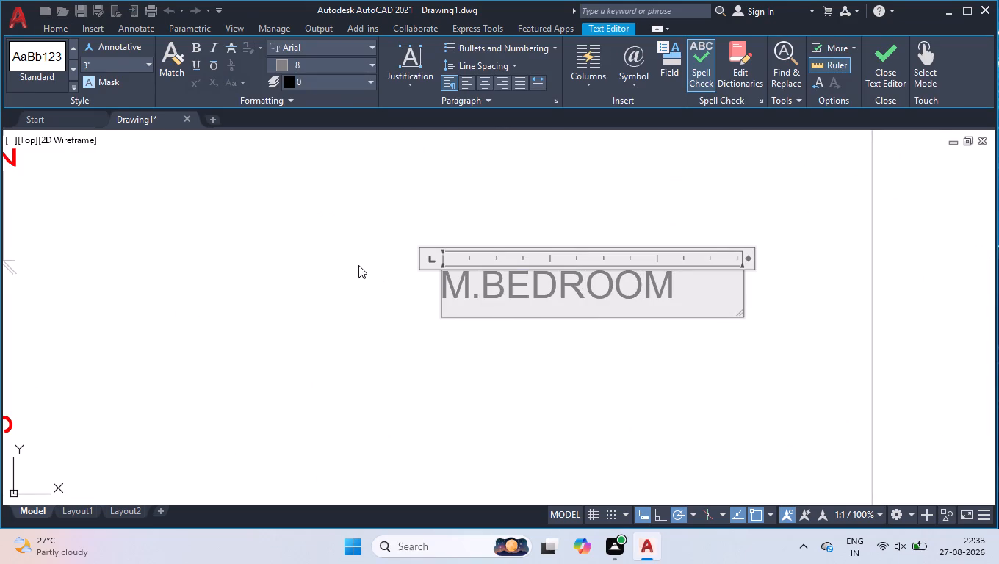
pyautogui.press('Left')
pyautogui.press('Left')
pyautogui.press('Left')
pyautogui.press('Left')
pyautogui.press('Left')
pyautogui.press('Left')
pyautogui.press('Left')
pyautogui.press('Left')
pyautogui.press('Right')
pyautogui.press('BackSpace')
pyautogui.press('BackSpace')
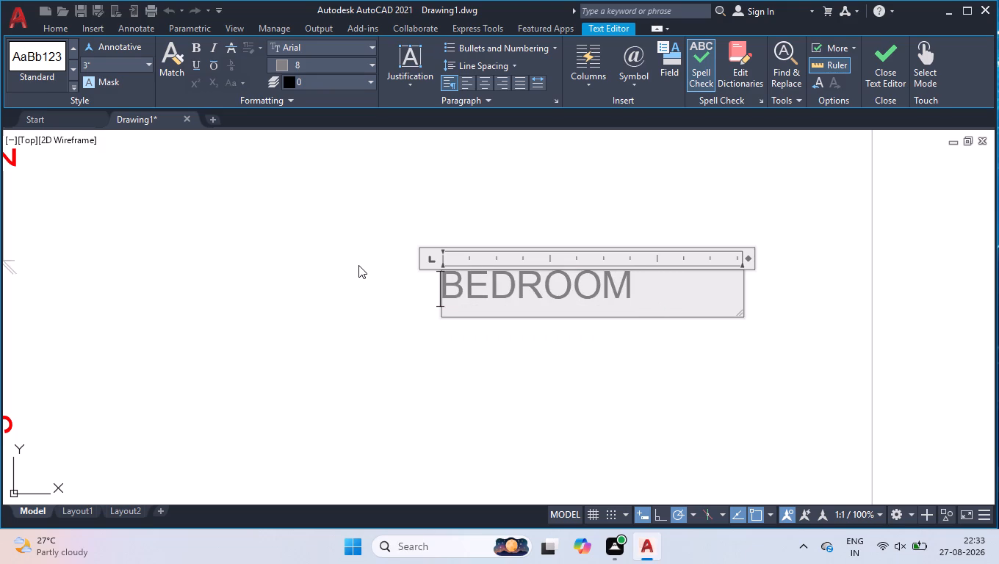
pyautogui.press('Right')
pyautogui.press('Right')
pyautogui.press('Right')
pyautogui.press('Right')
pyautogui.press('Right')
pyautogui.press('Right')
pyautogui.press('Right')
pyautogui.press('Right')
pyautogui.press('Right')
pyautogui.press('Right')
pyautogui.press('space')
pyautogui.write('3')
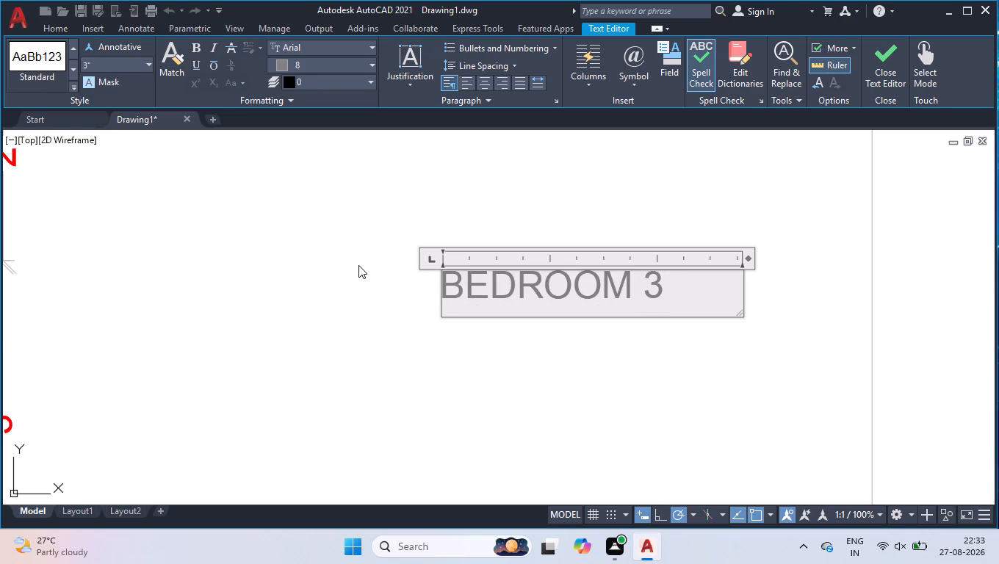
# Add the size 13'11 X 14'9" on a second line of the BEDROOM 3 label.
pyautogui.press('Return')
pyautogui.write("13'11 X")
pyautogui.press('space')
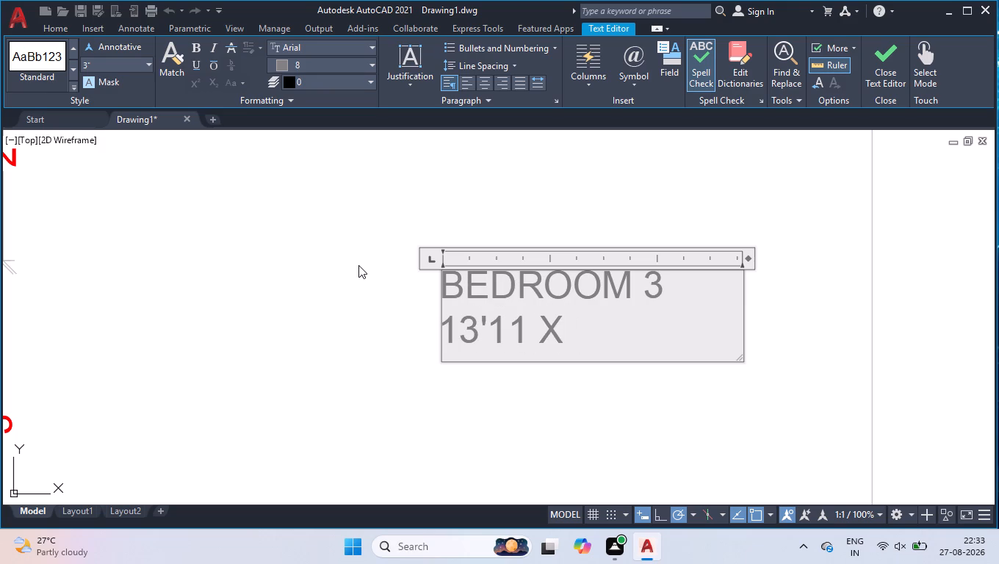
pyautogui.write('14\'9"')
pyautogui.click(350, 261)
# Replace the TOILET label in the area crossed by red dashed diagonals with CUT OUT and the size 14'3" X 8'0".
pyautogui.scroll(-3, 502, 258)
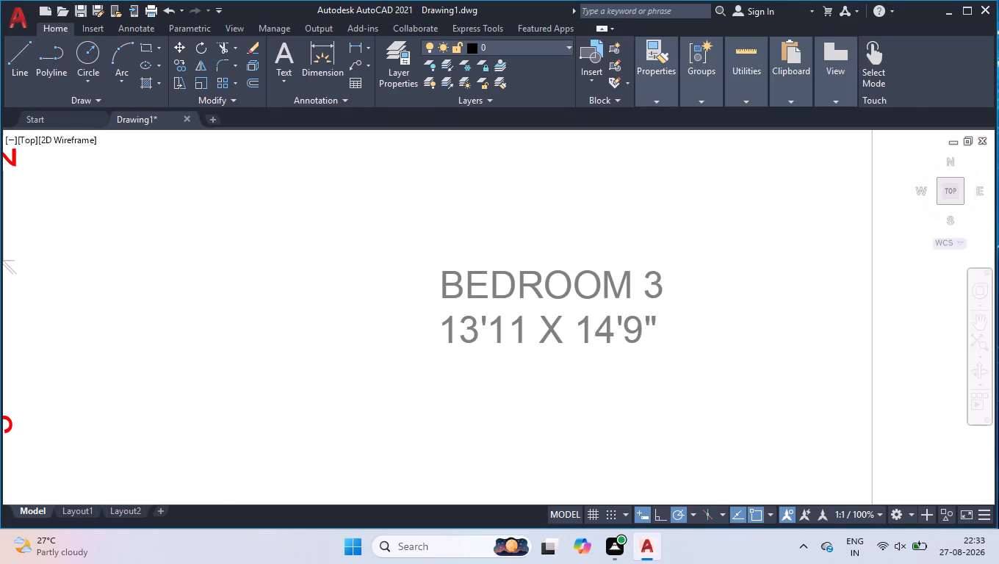
pyautogui.scroll(-1, 561, 223)
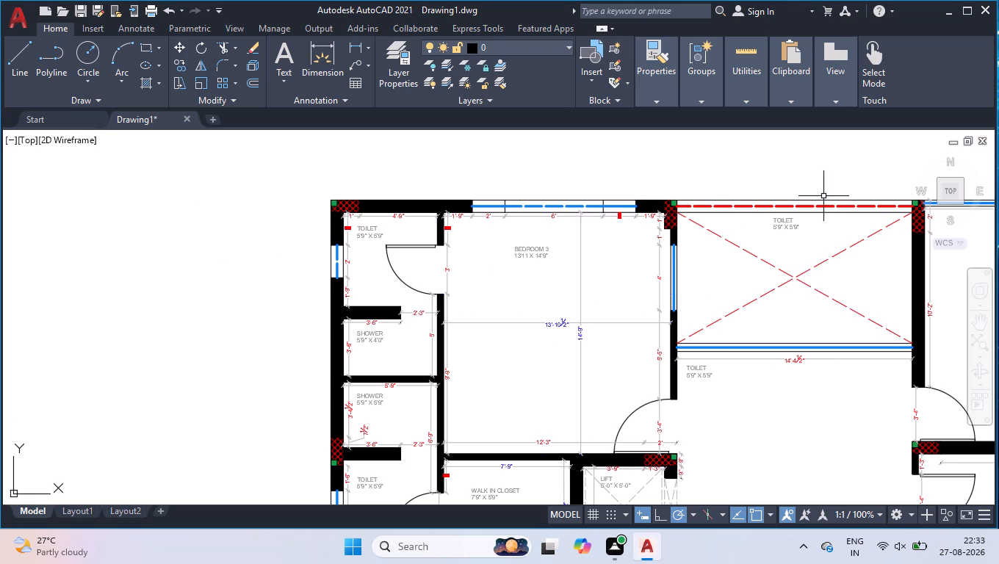
pyautogui.scroll(4, 808, 220)
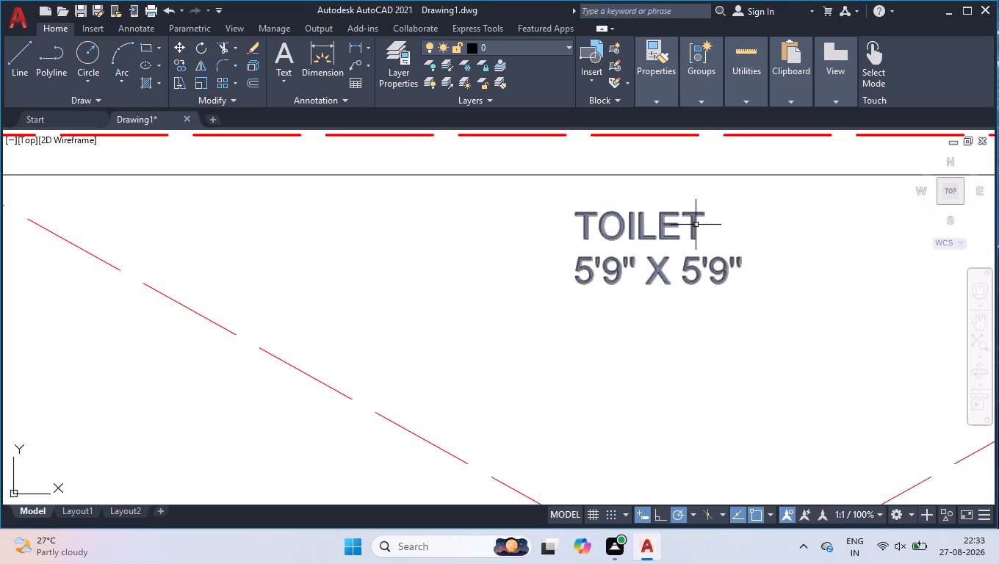
pyautogui.doubleClick(694, 223)
pyautogui.hotkey('ctrl', 'a')
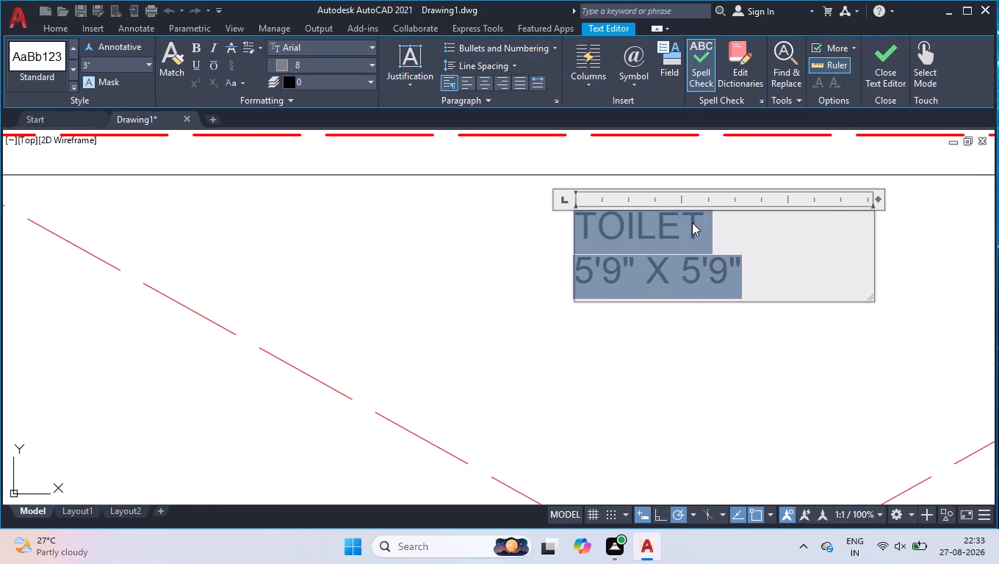
pyautogui.write('CUT')
pyautogui.press('space')
pyautogui.write('OUT')
pyautogui.press('Return')
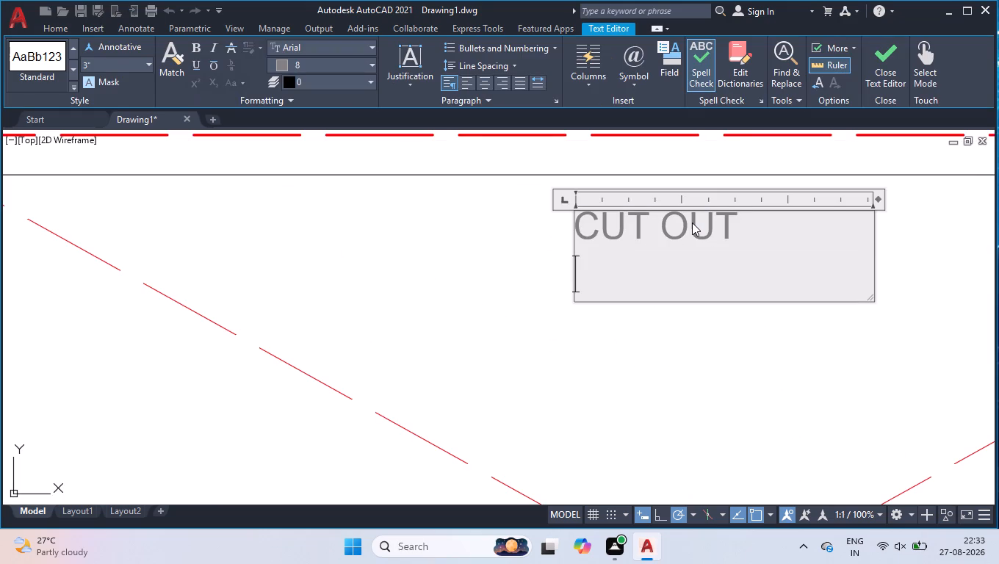
pyautogui.write('14\'3" X')
pyautogui.press('space')
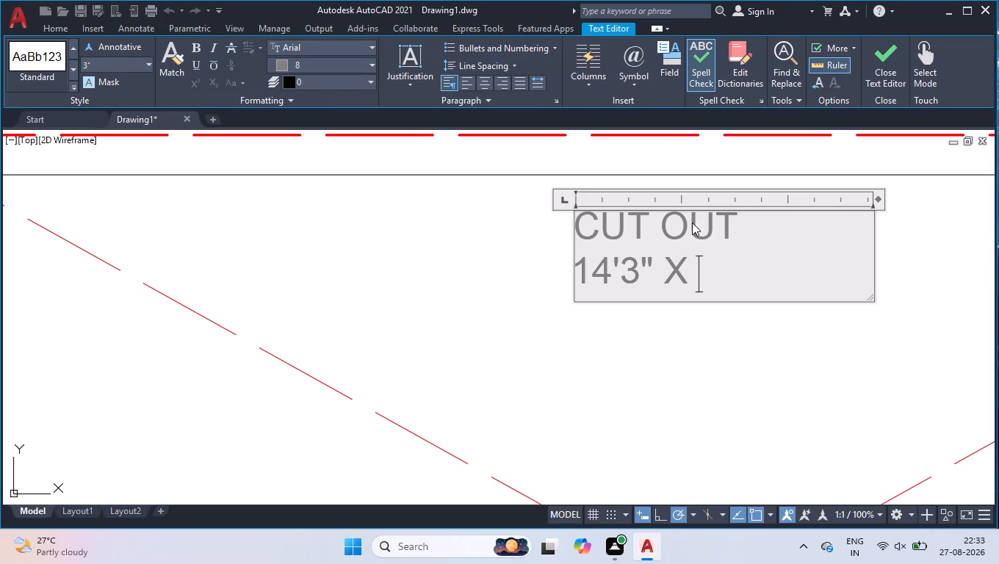
pyautogui.write("8'0")
pyautogui.hotkey('shift', '"')
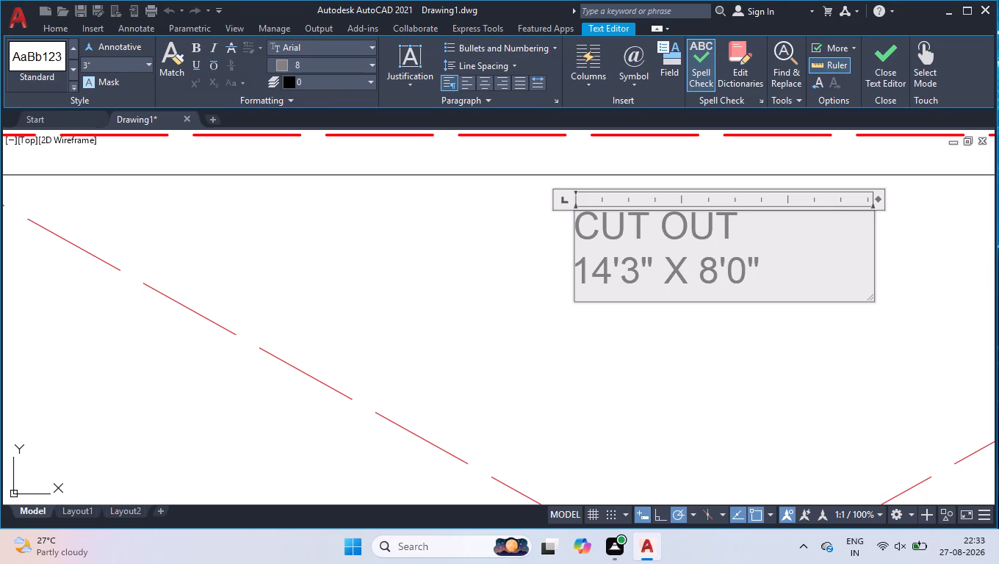
pyautogui.scroll(-2, 655, 214)
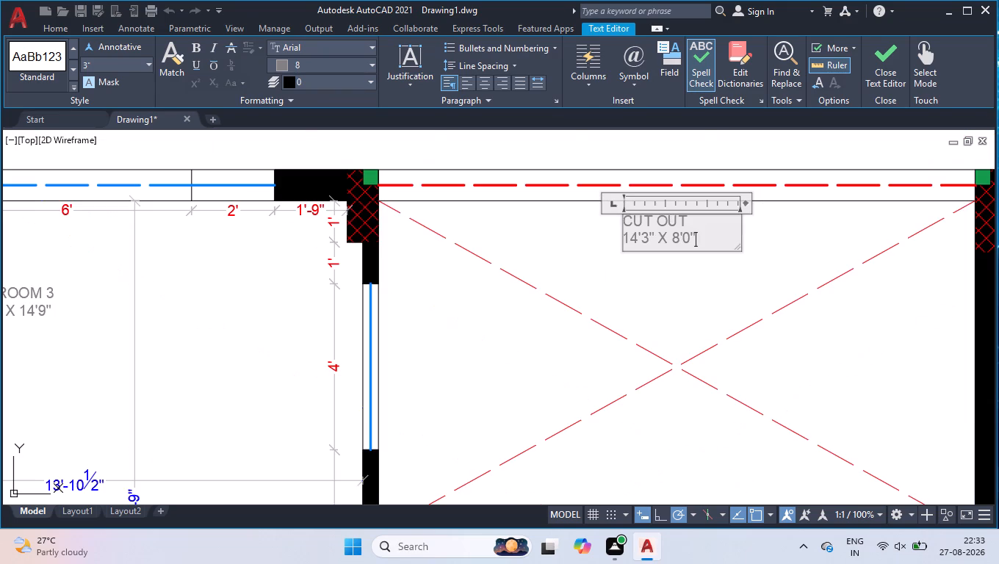
pyautogui.click(612, 264)
# Replace the TOILET label in the open area just below the cut out with LOUNGE and the size 14'3" X 12'9".
pyautogui.scroll(-3, 682, 260)
pyautogui.scroll(1, 646, 336)
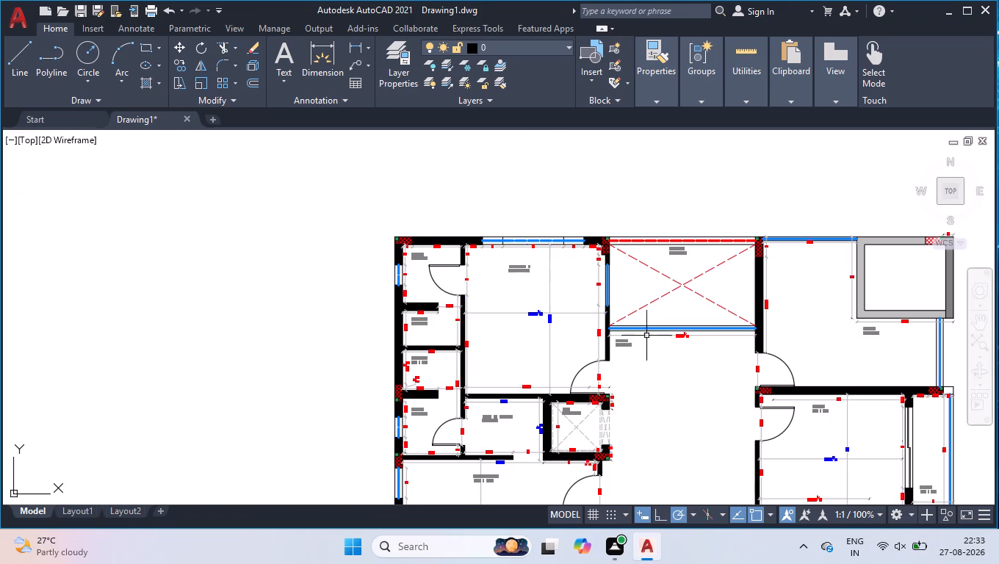
pyautogui.scroll(3, 646, 336)
pyautogui.scroll(1, 560, 350)
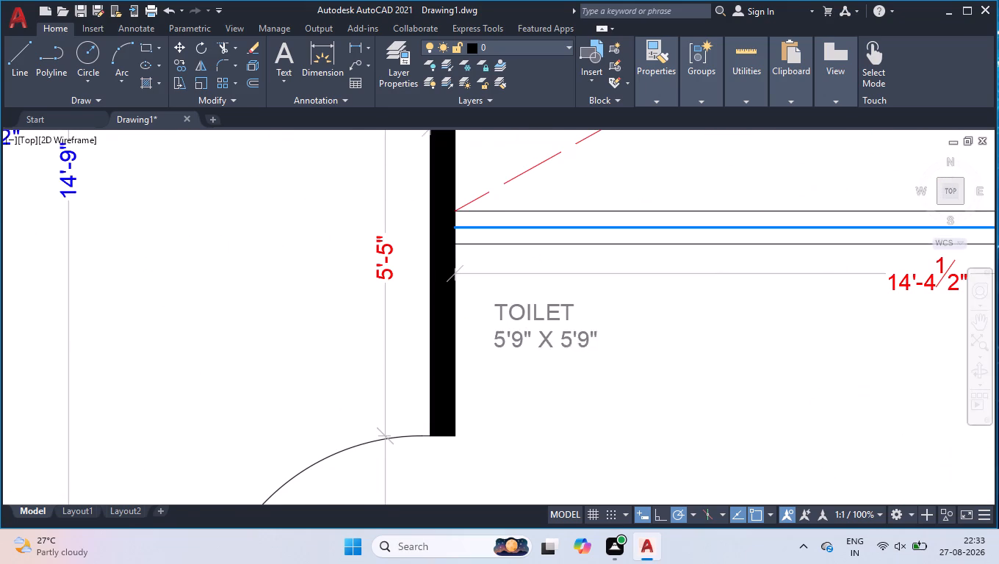
pyautogui.scroll(1, 560, 350)
pyautogui.doubleClick(509, 271)
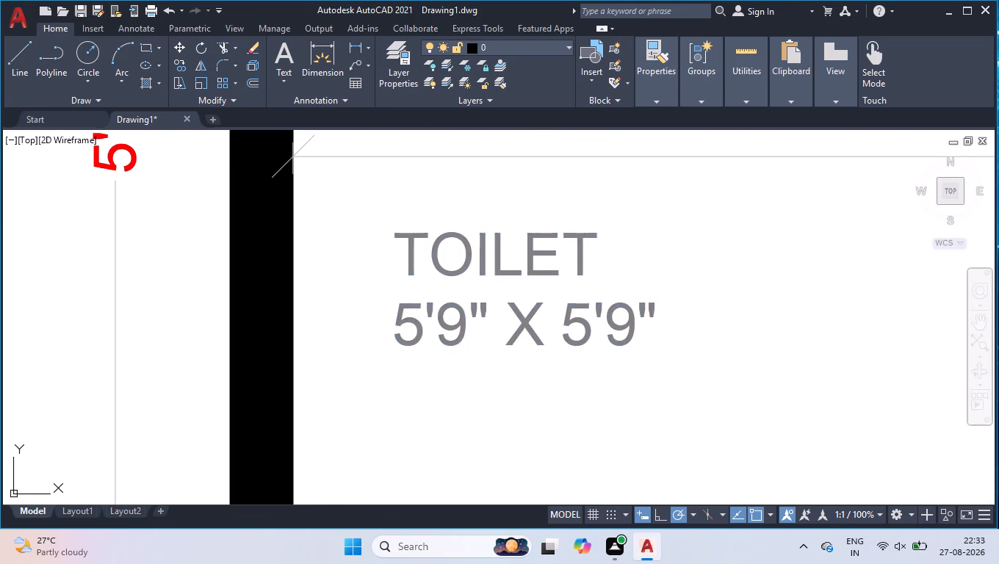
pyautogui.hotkey('ctrl', 'a')
pyautogui.write('LO')
pyautogui.press('u')
pyautogui.press('n')
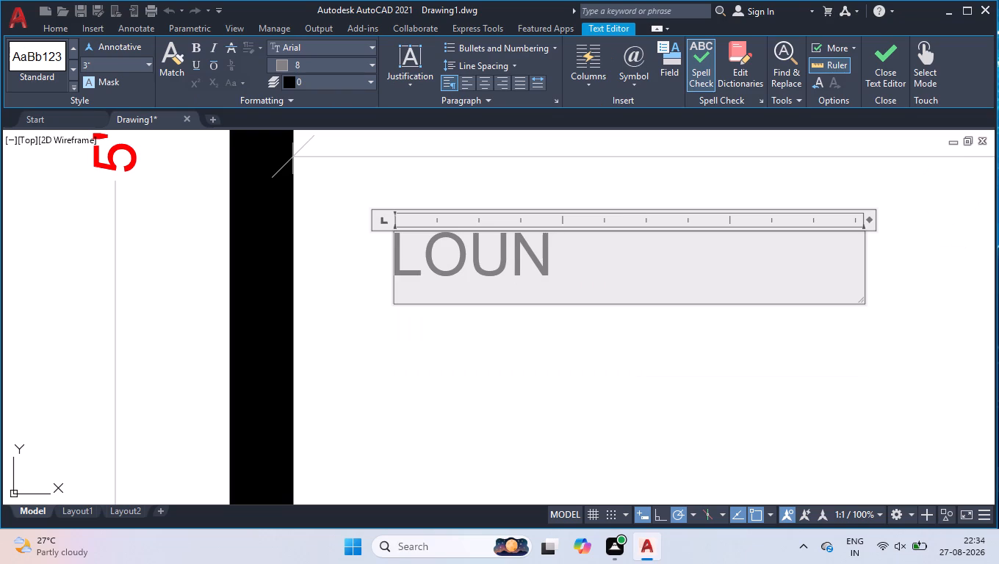
pyautogui.write('GE')
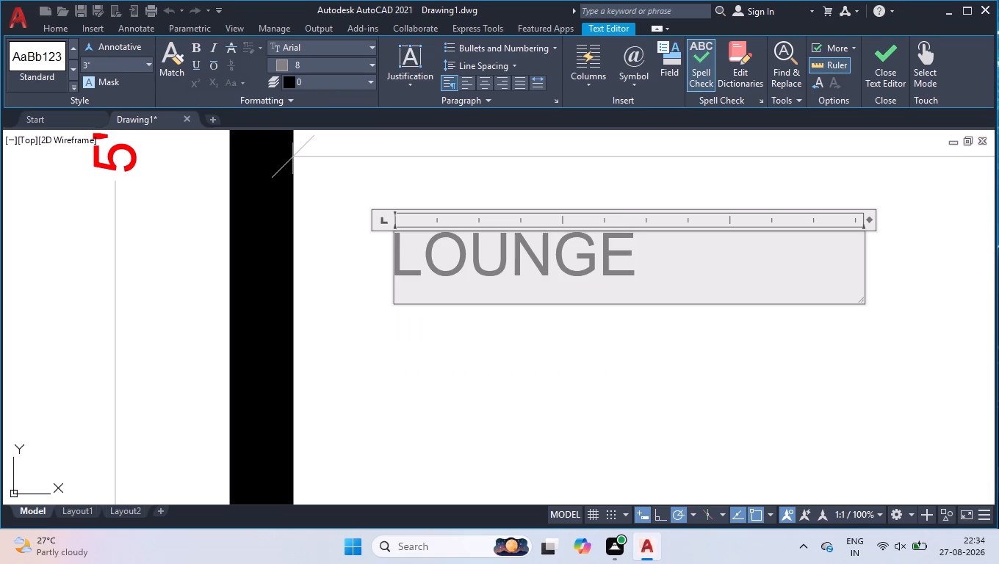
pyautogui.press('Return')
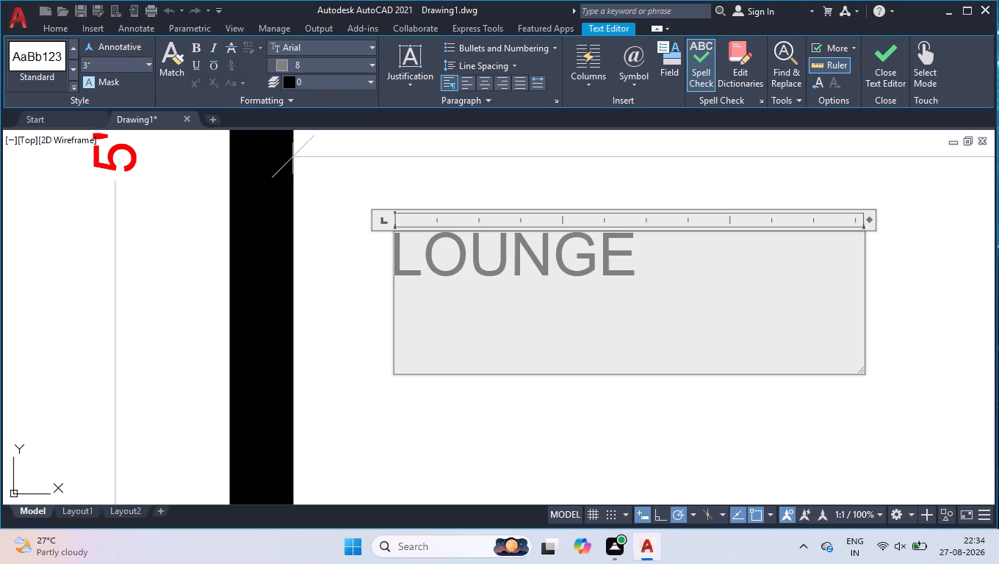
pyautogui.write('14\'3" X')
pyautogui.press('space')
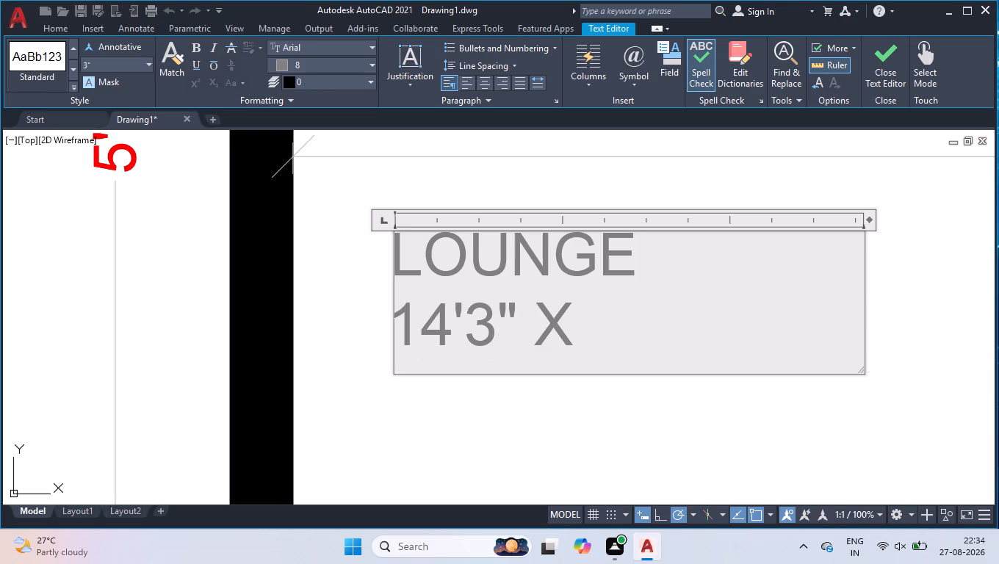
pyautogui.write('12')
pyautogui.write('\'9"')
pyautogui.click(198, 294)
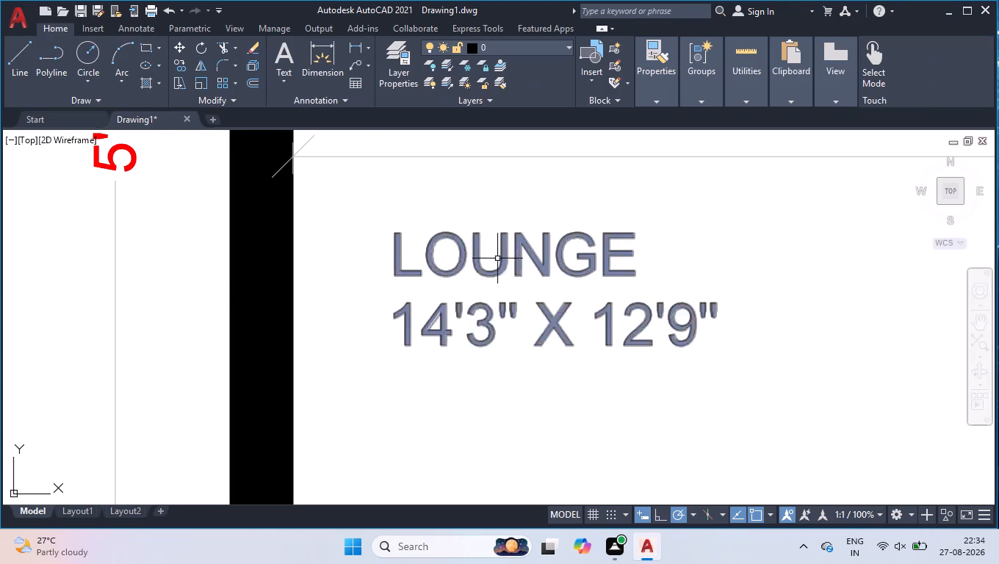
# Replace the TOILET label beside the grey-walled block in the plan's upper-right area with BALCONY and the size 15'1" X 15'6".
pyautogui.scroll(-3, 483, 262)
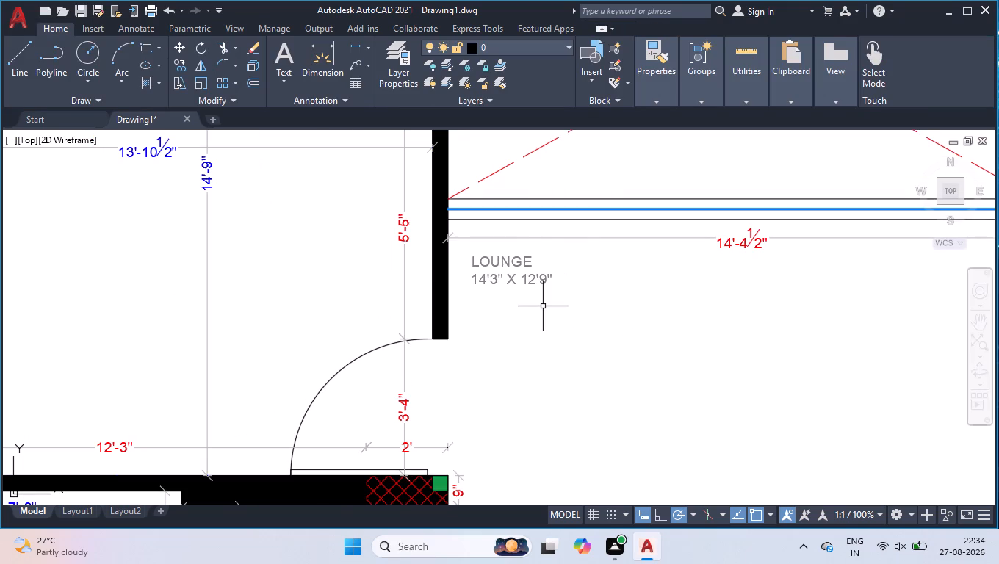
pyautogui.scroll(-2, 543, 306)
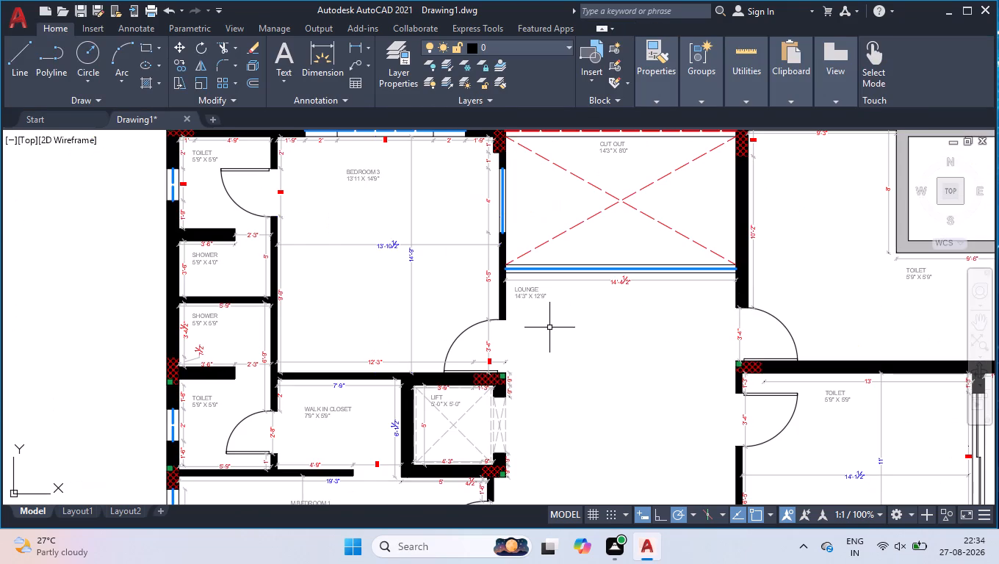
pyautogui.scroll(-2, 549, 328)
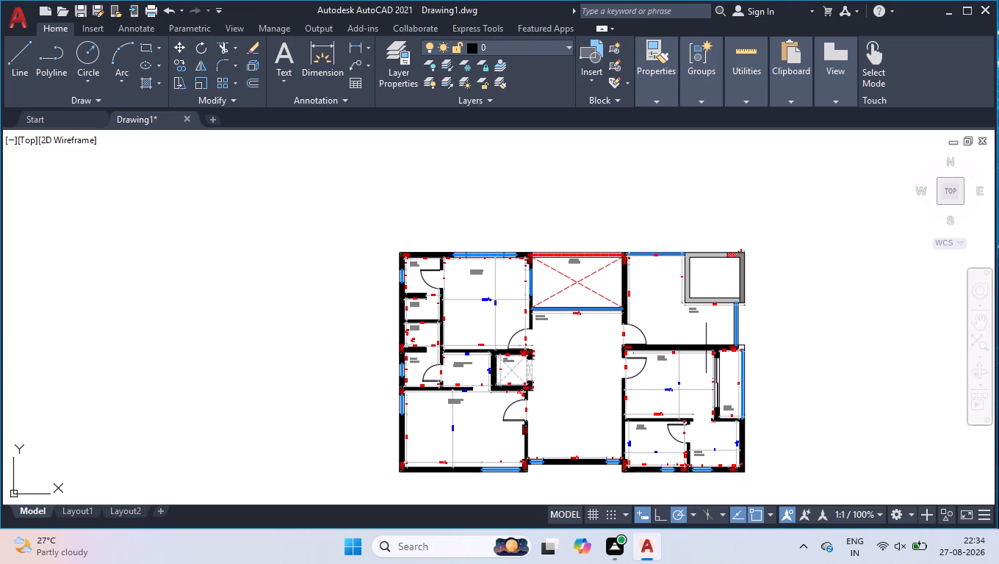
pyautogui.scroll(4, 703, 330)
pyautogui.scroll(3, 660, 202)
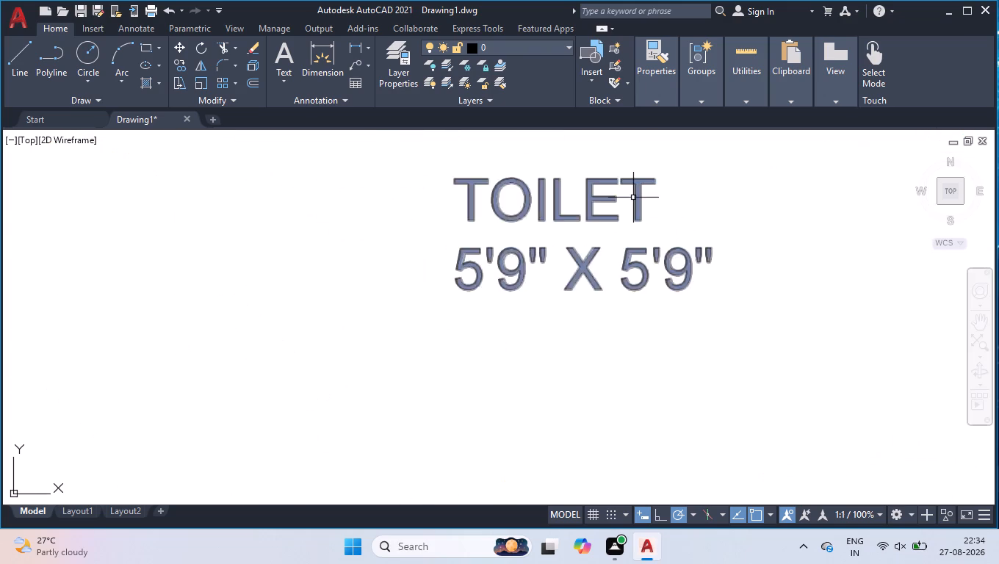
pyautogui.doubleClick(637, 198)
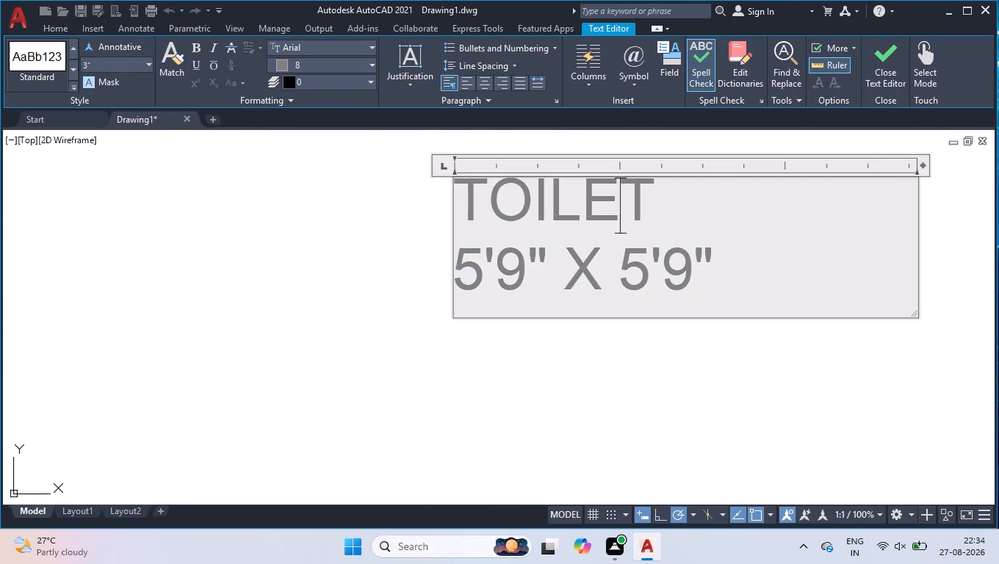
pyautogui.hotkey('ctrl', 'a')
pyautogui.write('BALCONY')
pyautogui.press('Return')
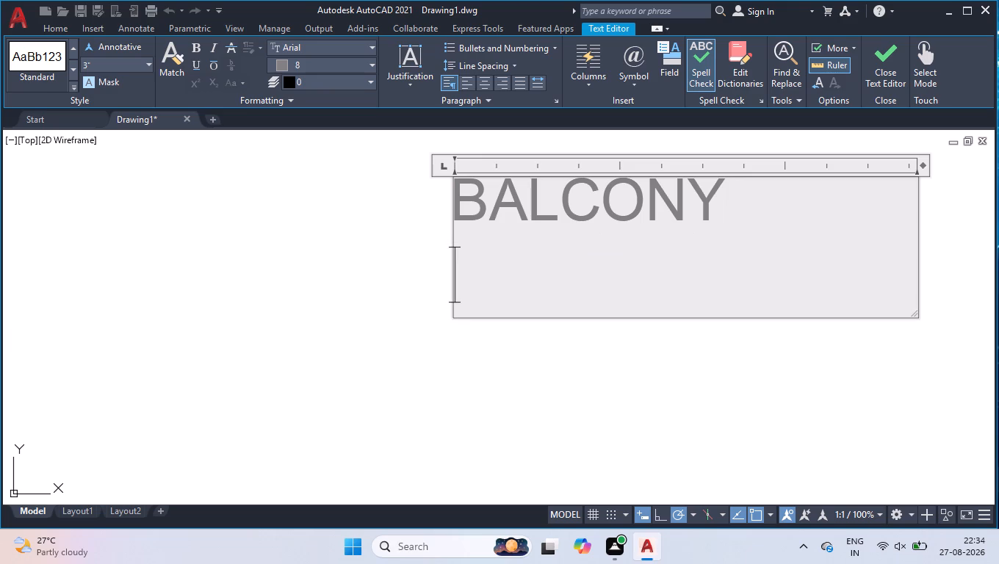
pyautogui.write('15\'1" X')
pyautogui.press('space')
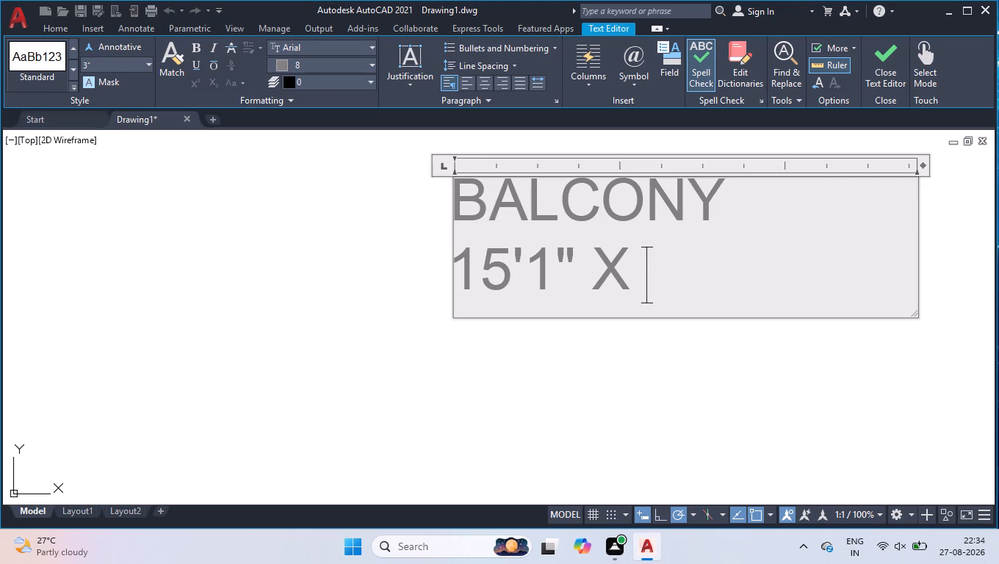
pyautogui.write("15'")
pyautogui.press('6')
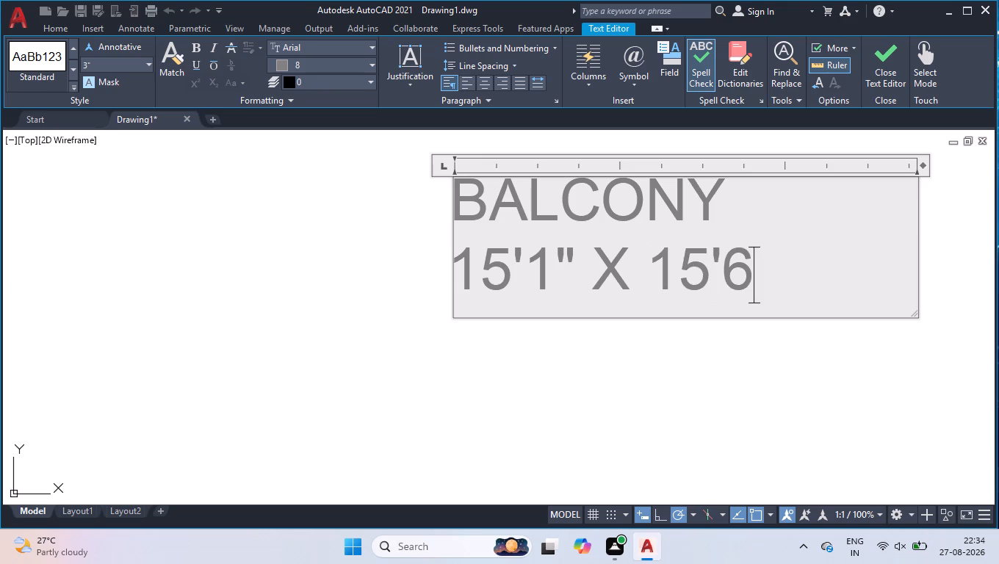
pyautogui.hotkey('shift', '"')
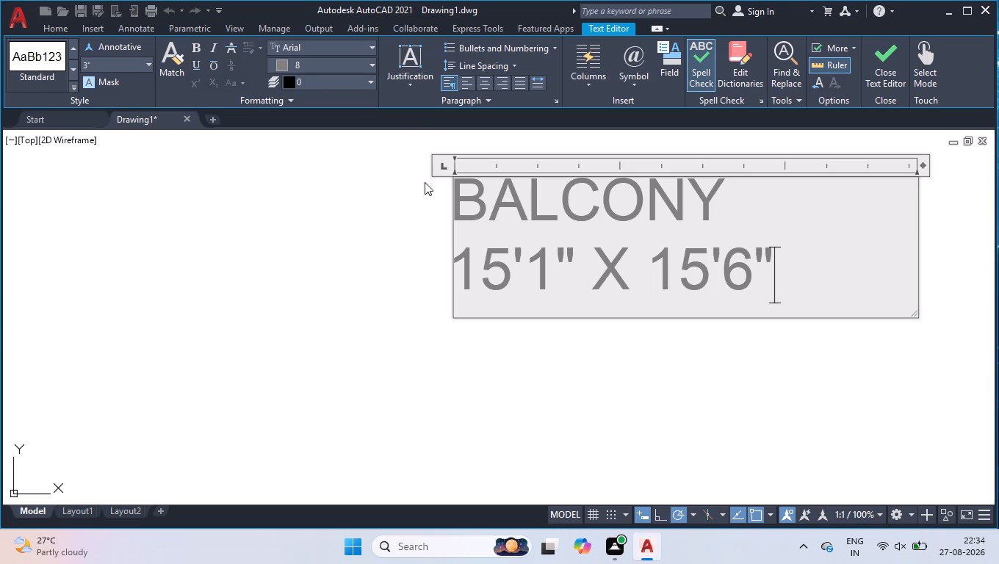
pyautogui.click(357, 287)
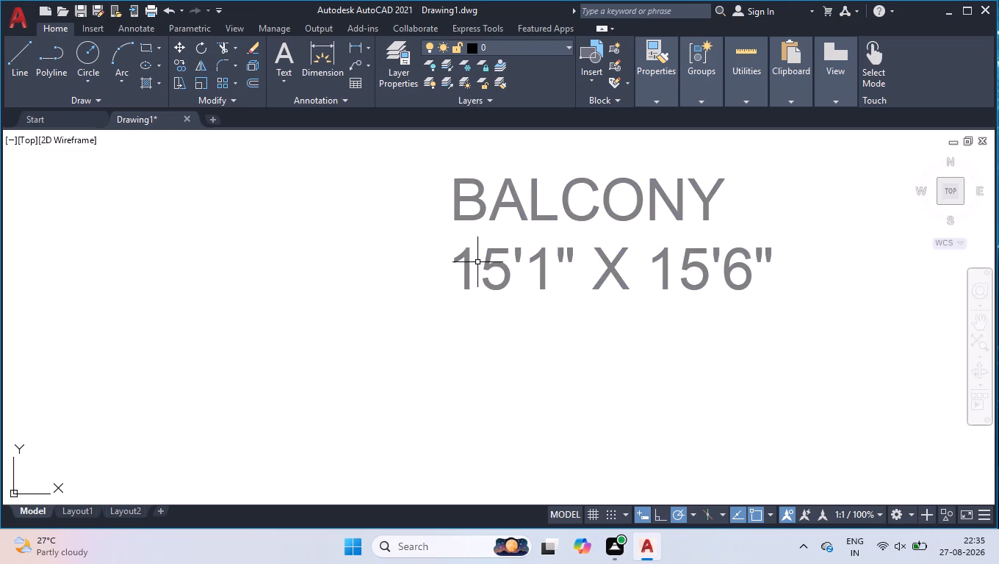
# Replace the TOILET label in the large room directly below the balcony with BEDROOM 4 and the size 14'9" X 11'8".
pyautogui.scroll(-5, 477, 262)
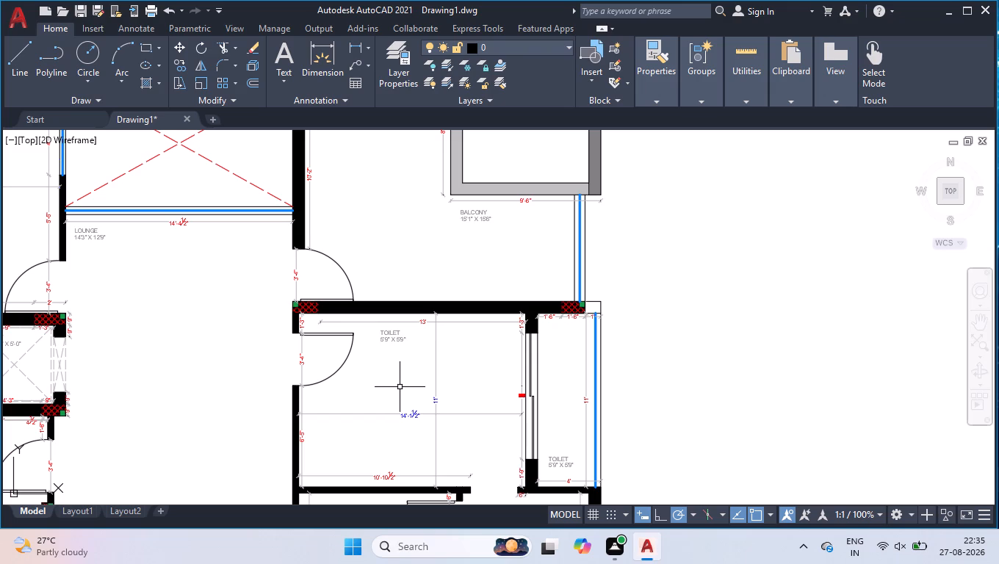
pyautogui.scroll(6, 387, 347)
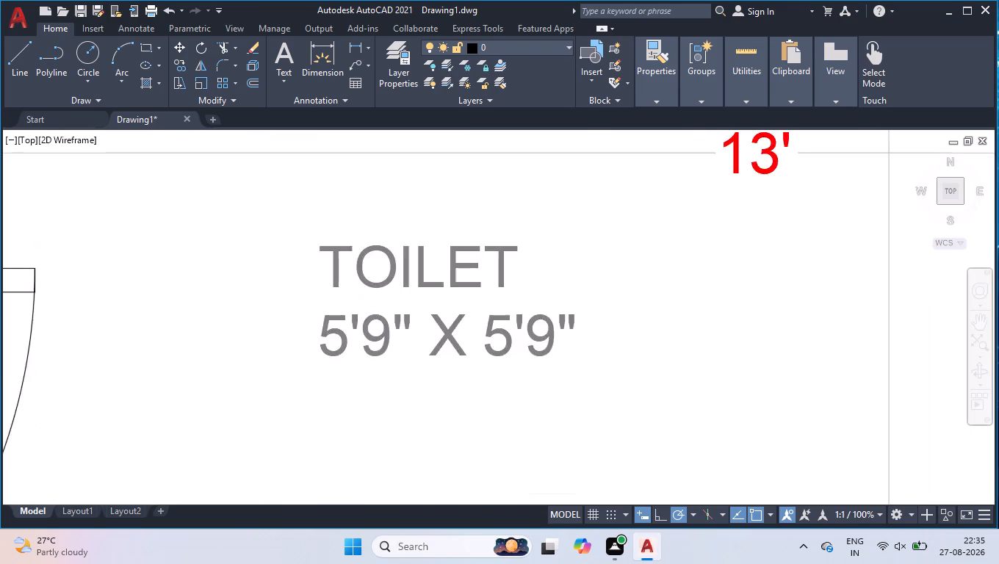
pyautogui.doubleClick(387, 268)
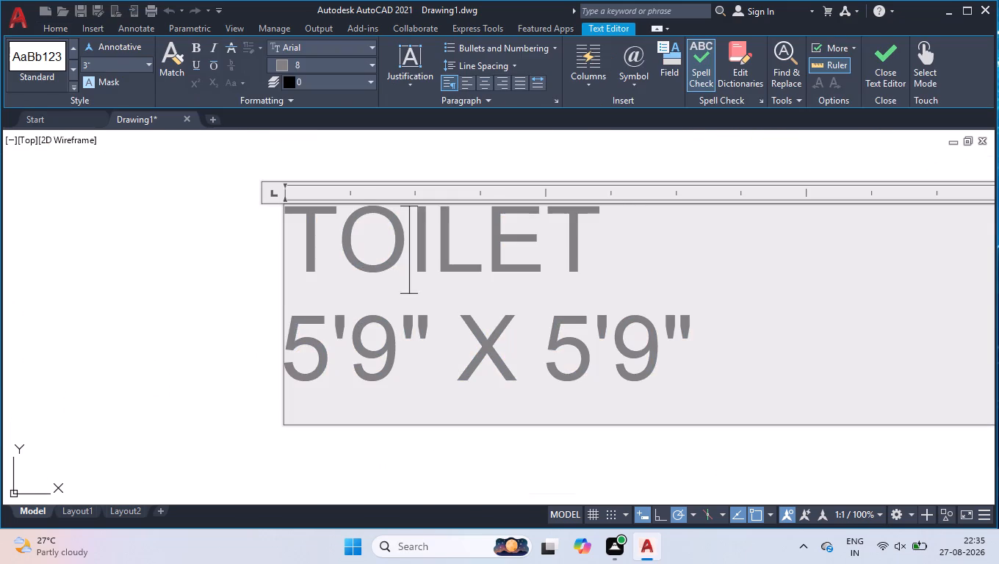
pyautogui.hotkey('ctrl', 'a')
pyautogui.write('BEDT')
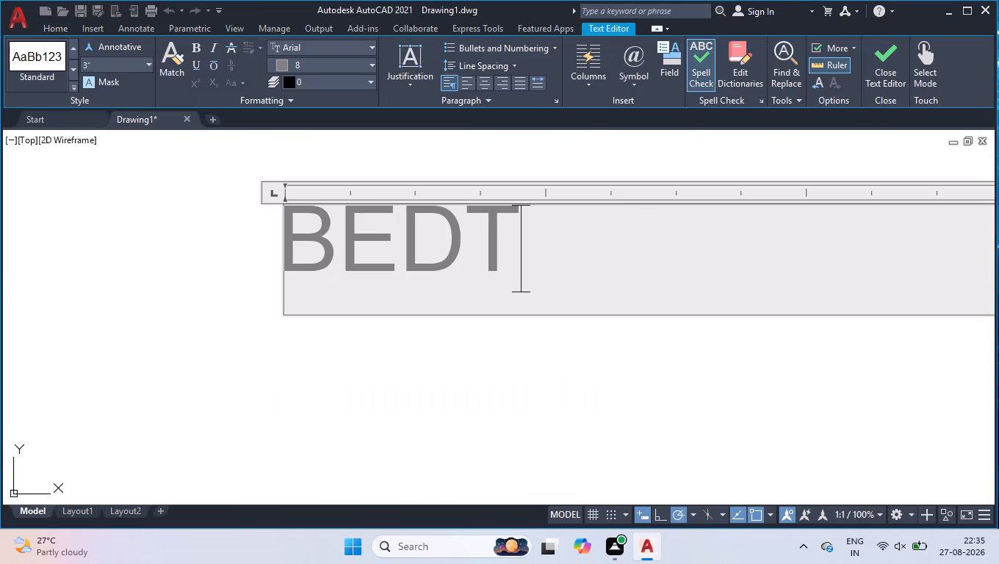
pyautogui.press('BackSpace')
pyautogui.write('ROOM 4')
pyautogui.press('Return')
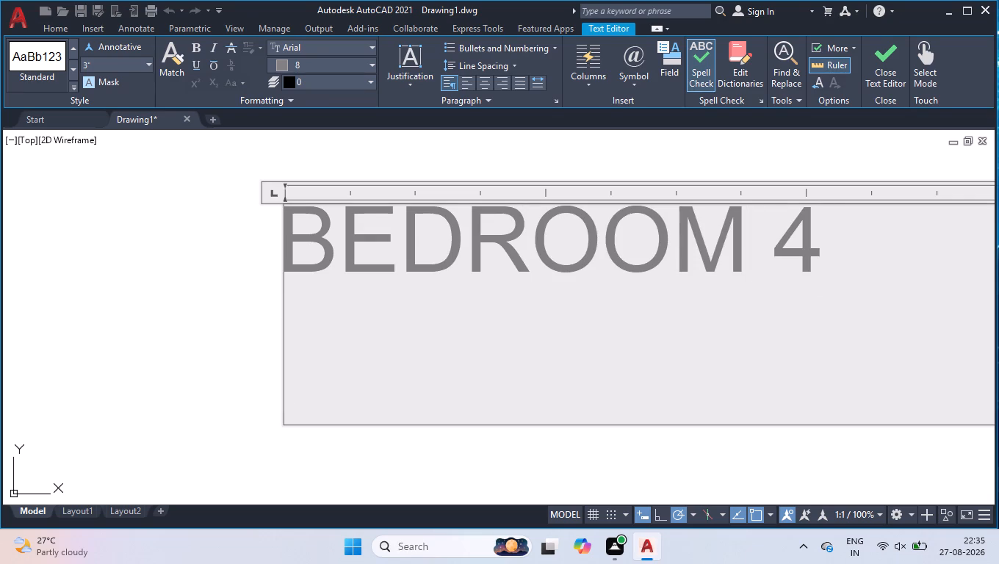
pyautogui.write('14\'9" X')
pyautogui.press('space')
pyautogui.write('11\'8"')
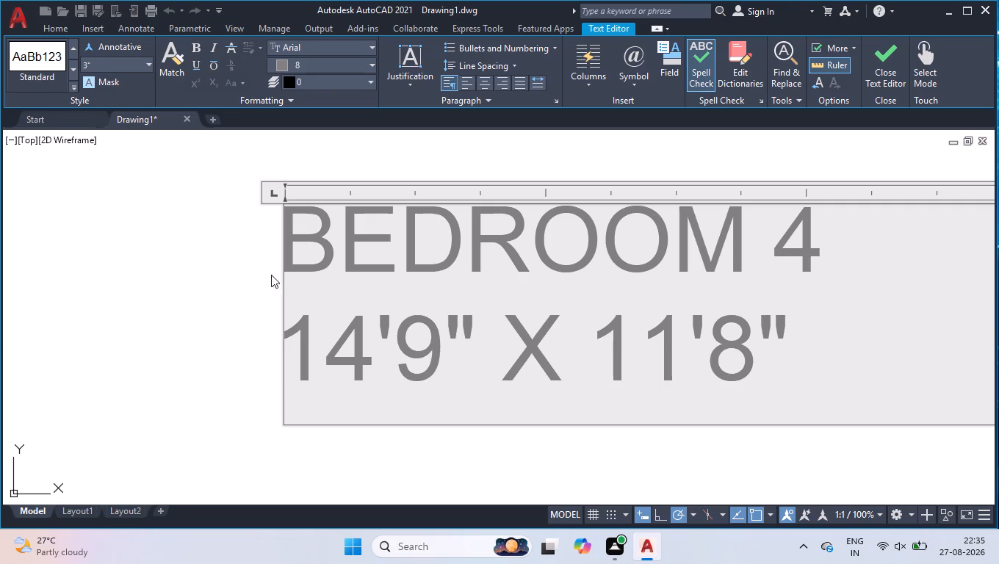
pyautogui.click(146, 317)
# Change the size in the TOILET label of the room directly below BEDROOM 4 to 10'0" X 7'2".
pyautogui.scroll(-3, 405, 275)
pyautogui.scroll(-2, 475, 262)
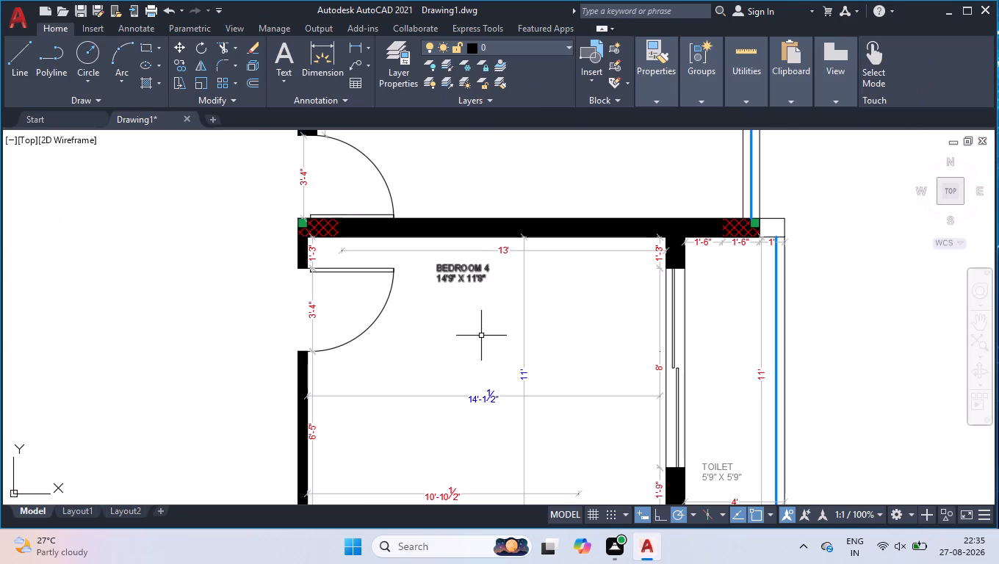
pyautogui.scroll(-2, 500, 283)
pyautogui.scroll(3, 461, 416)
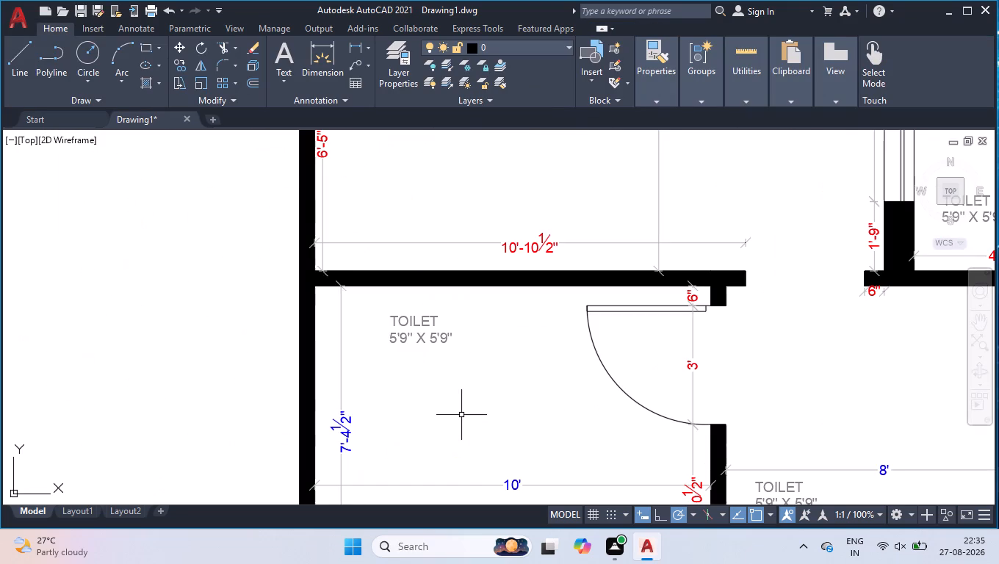
pyautogui.scroll(2, 423, 366)
pyautogui.doubleClick(422, 297)
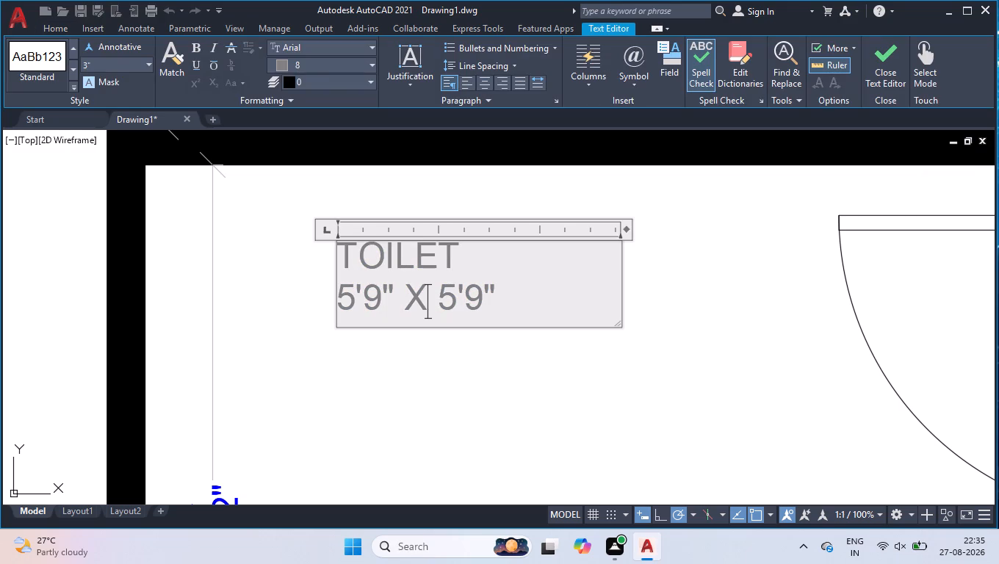
pyautogui.moveTo(490, 304); pyautogui.dragTo(341, 321)
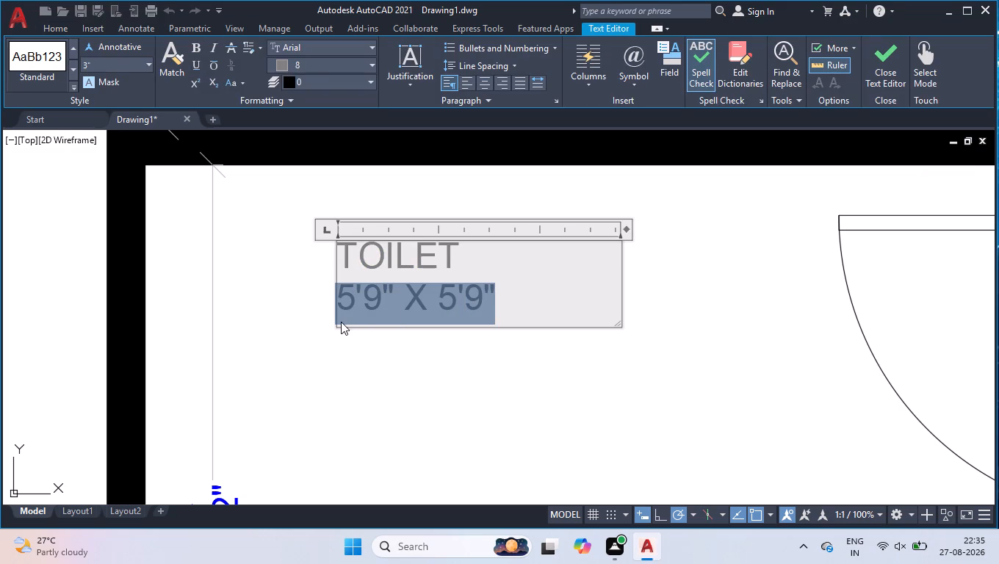
pyautogui.write('10\'0" X 7')
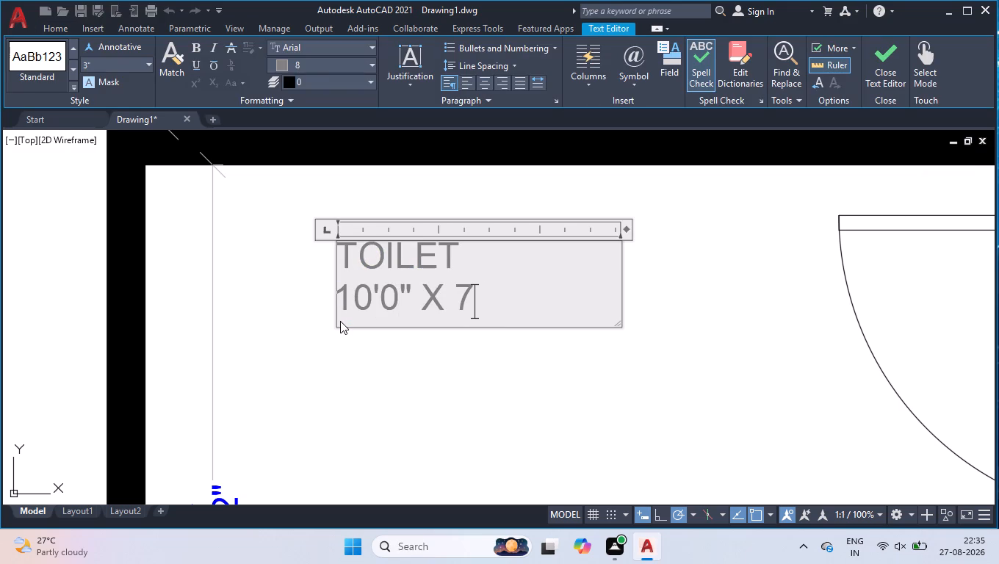
pyautogui.write('\'2"')
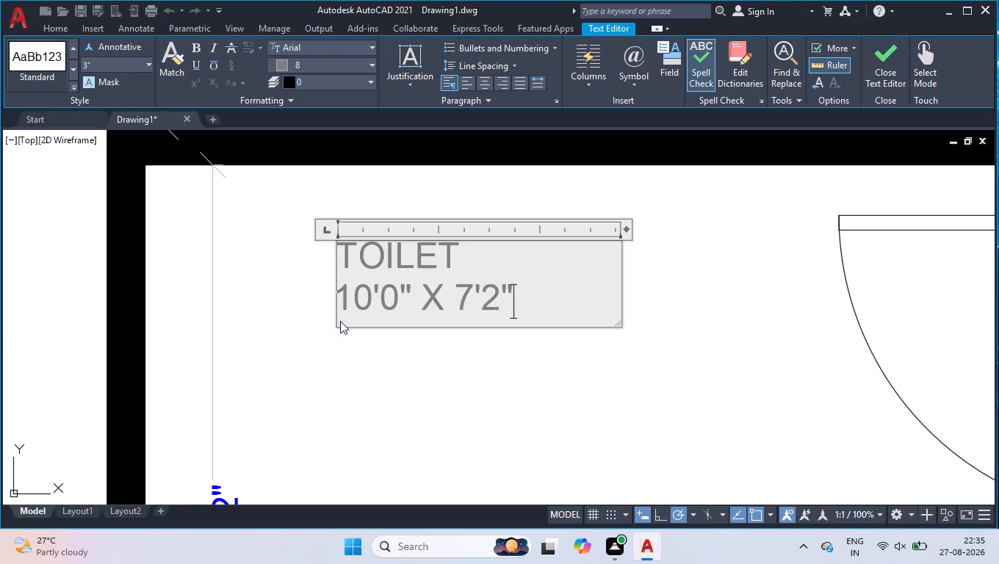
pyautogui.click(318, 383)
# Replace the TOILET label in the small room beside the 10'0" X 7'2" toilet with WALK IN and the size 8'0" X 7'2".
pyautogui.scroll(-2, 333, 372)
pyautogui.scroll(-2, 474, 323)
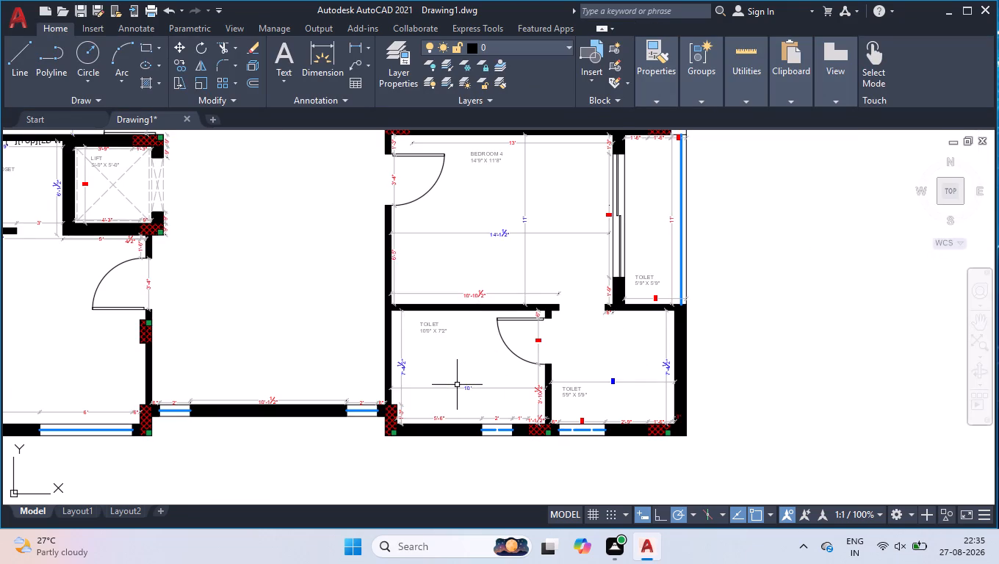
pyautogui.scroll(5, 571, 389)
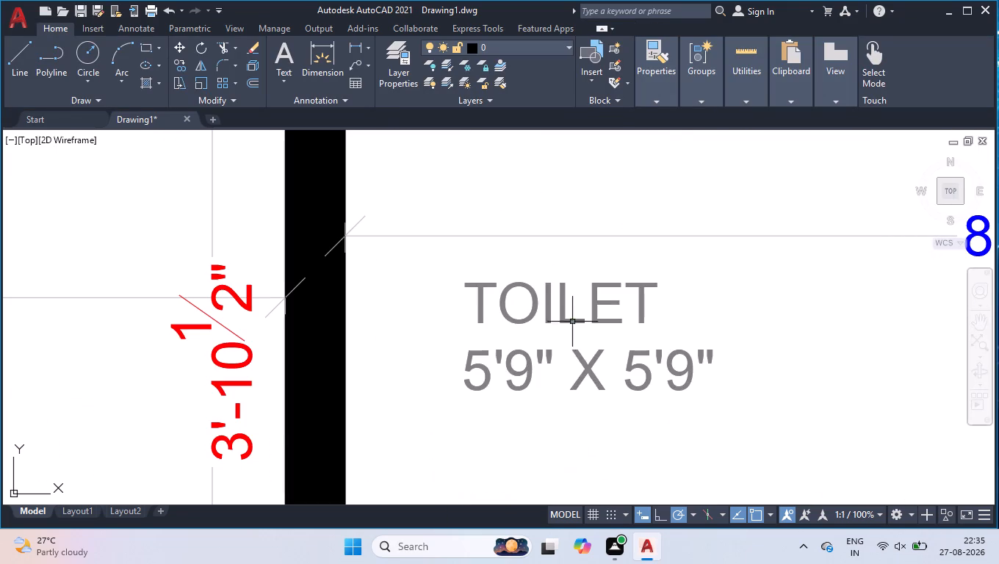
pyautogui.tripleClick(569, 322)
pyautogui.doubleClick(566, 319)
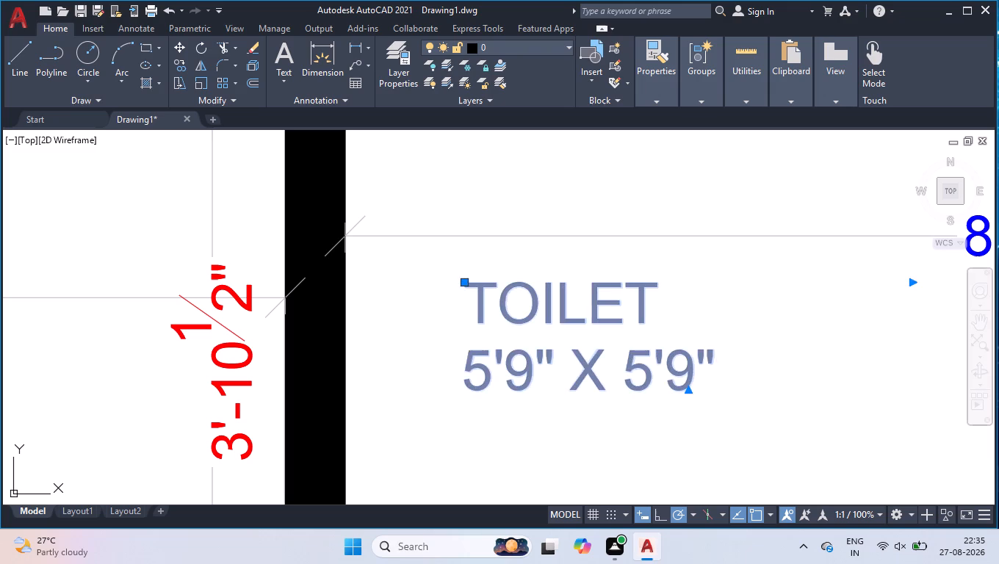
pyautogui.hotkey('ctrl', 'a')
pyautogui.write('WA')
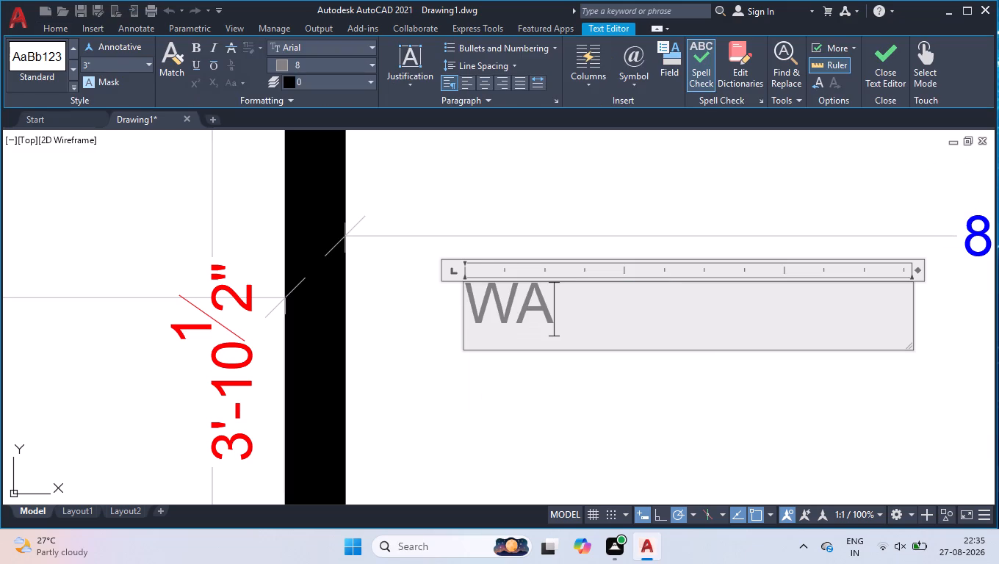
pyautogui.write('LK')
pyautogui.press('space')
pyautogui.write('IN')
pyautogui.press('Return')
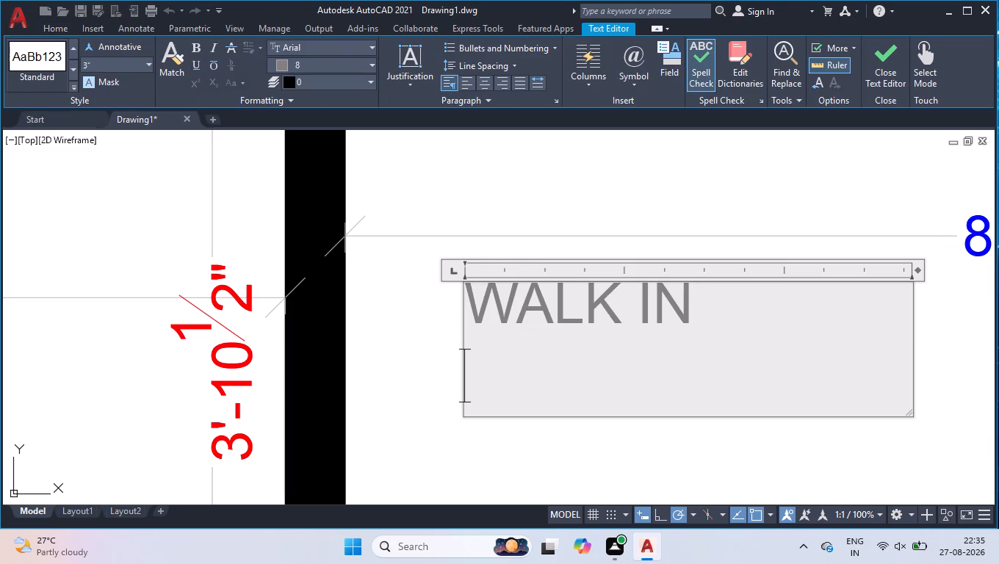
pyautogui.write('8\'0" X')
pyautogui.press('space')
pyautogui.write('7\'2"')
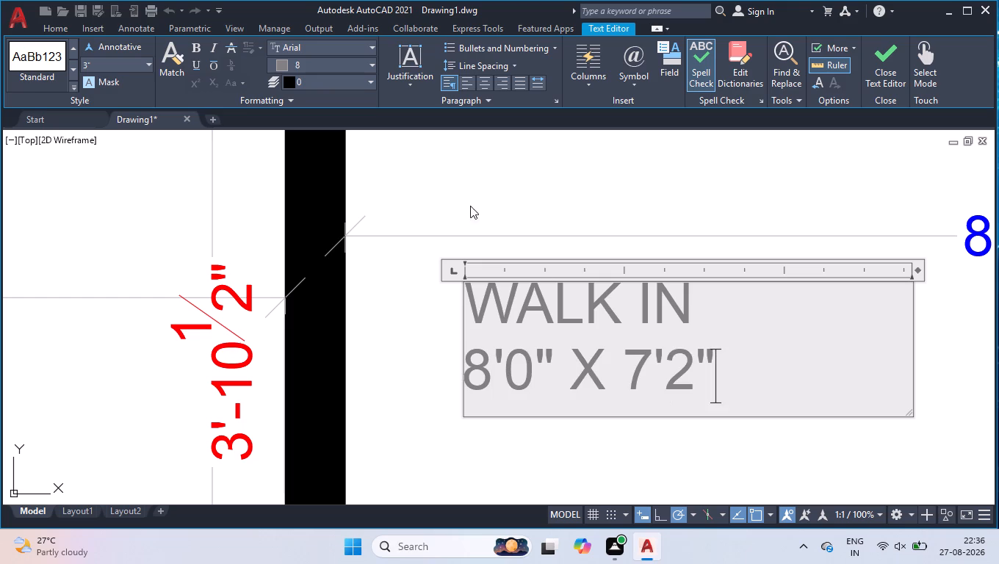
pyautogui.click(461, 197)
# Replace the TOILET label in the narrow strip beside BEDROOM 4 with BALCONY and the size 4'0" X 11'8".
pyautogui.scroll(-4, 472, 239)
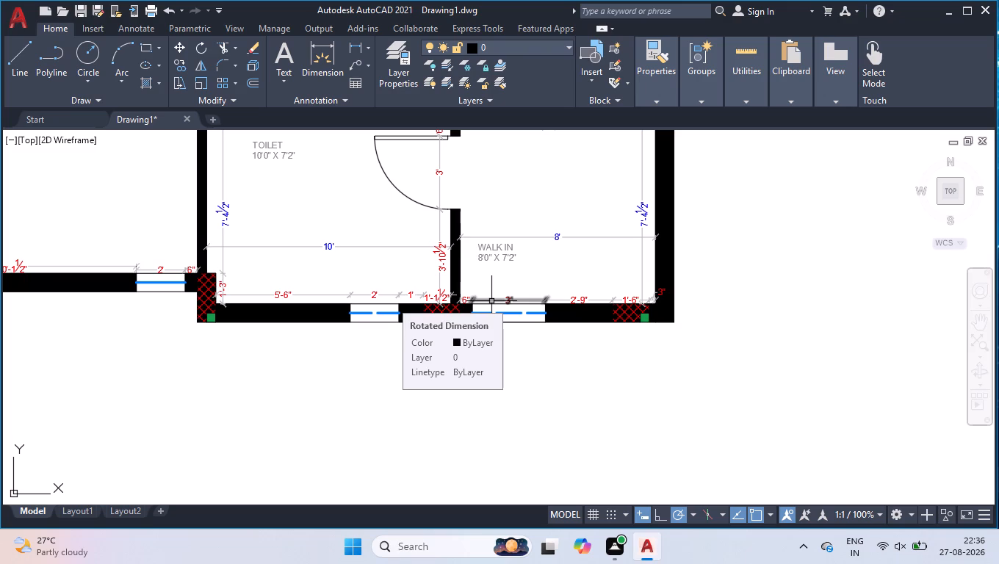
pyautogui.scroll(-1, 528, 330)
pyautogui.scroll(1, 597, 148)
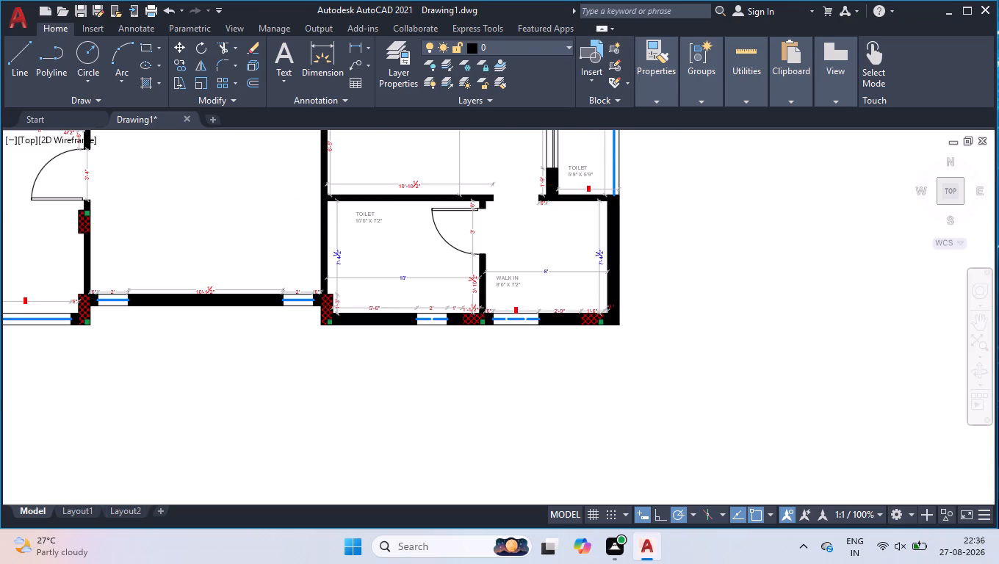
pyautogui.scroll(4, 596, 148)
pyautogui.doubleClick(514, 316)
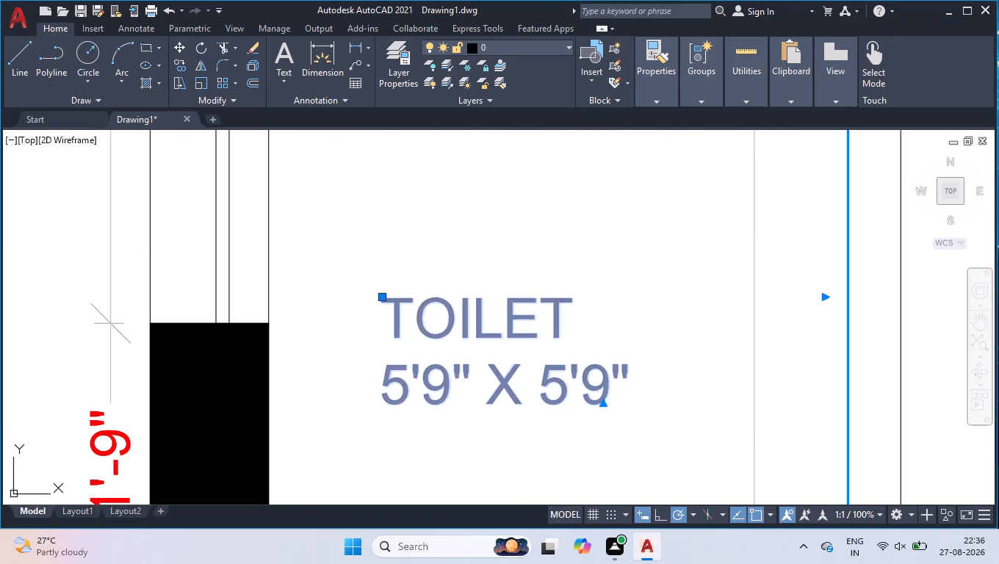
pyautogui.hotkey('ctrl', 'a')
pyautogui.write('BALCONY')
pyautogui.press('Return')
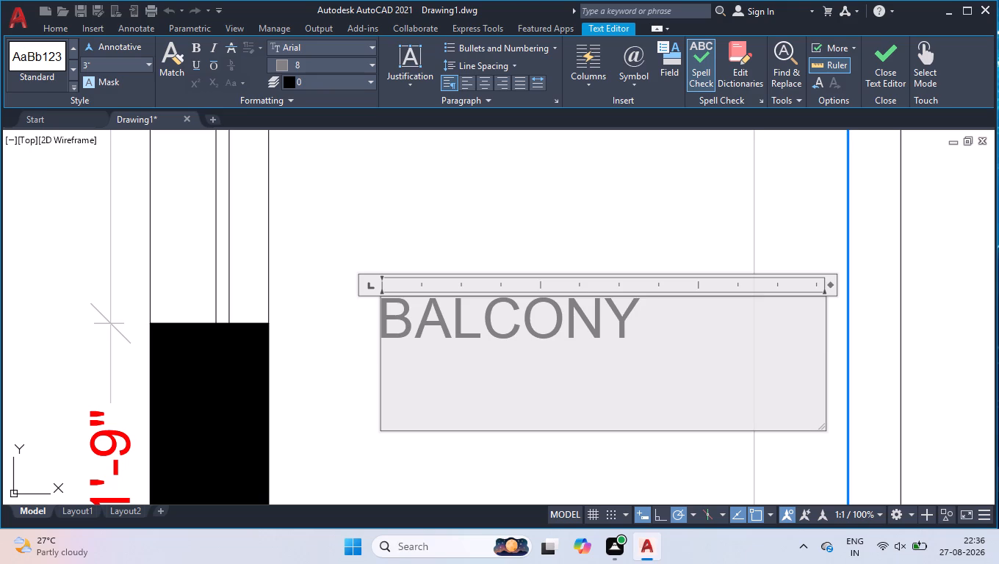
pyautogui.write('4\'0" X')
pyautogui.press('space')
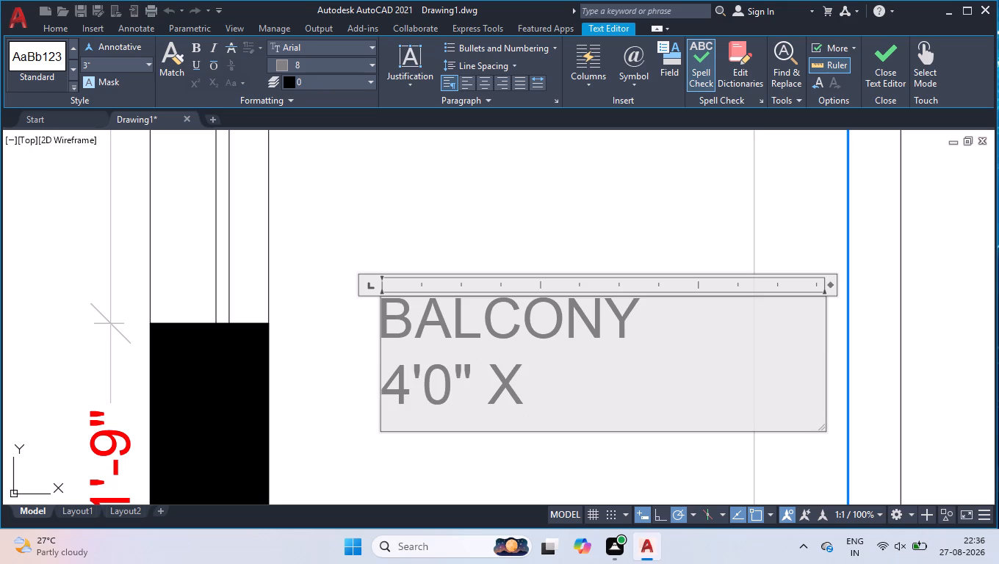
pyautogui.write('11\'8"')
pyautogui.click(321, 194)
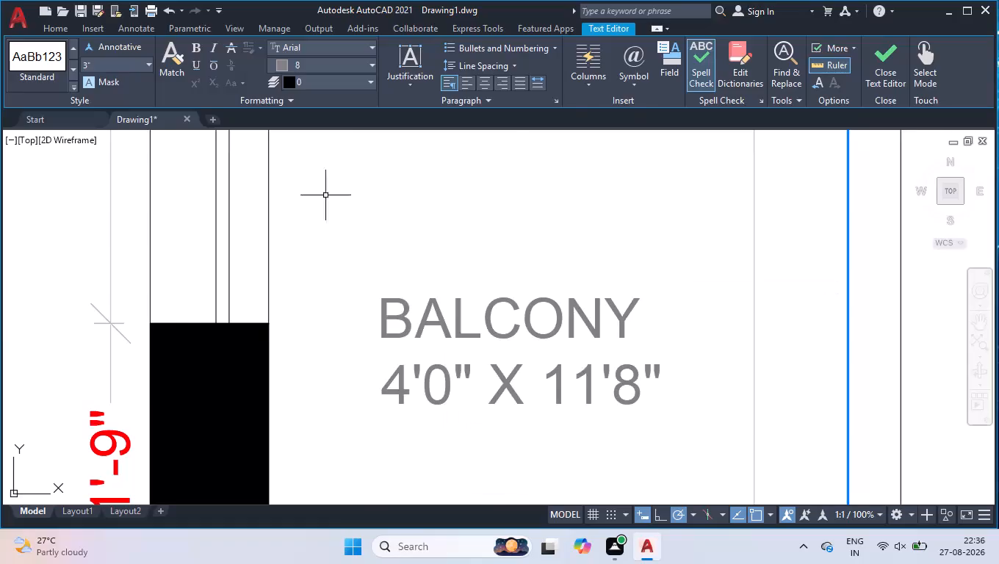
# With Ortho on, draw a 12'5" horizontal line from the wall just below M.BEDROOM 1's door, continuing perpendicularly down to the central space's bottom wall.
pyautogui.scroll(-3, 408, 238)
pyautogui.scroll(-3, 466, 255)
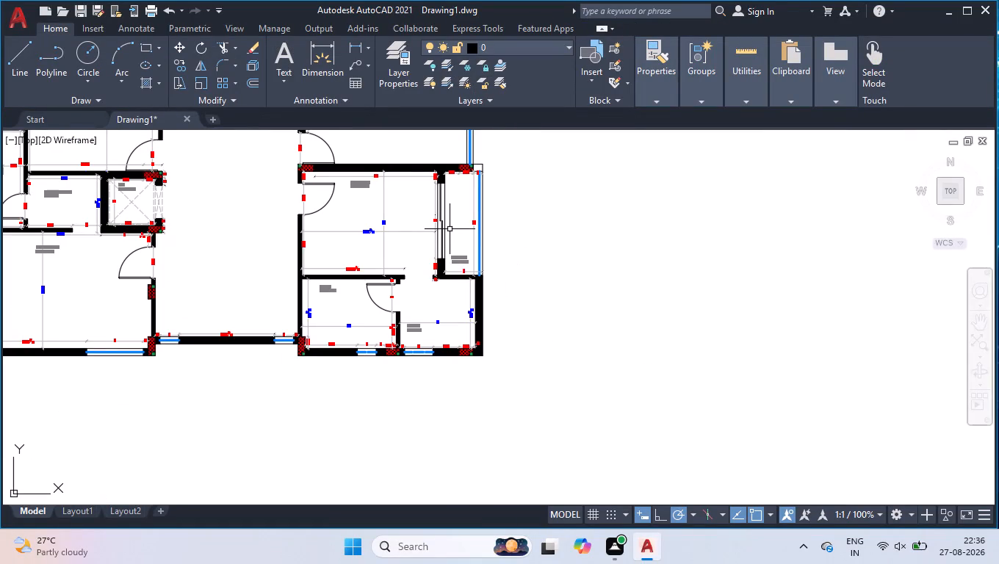
pyautogui.scroll(-1, 459, 243)
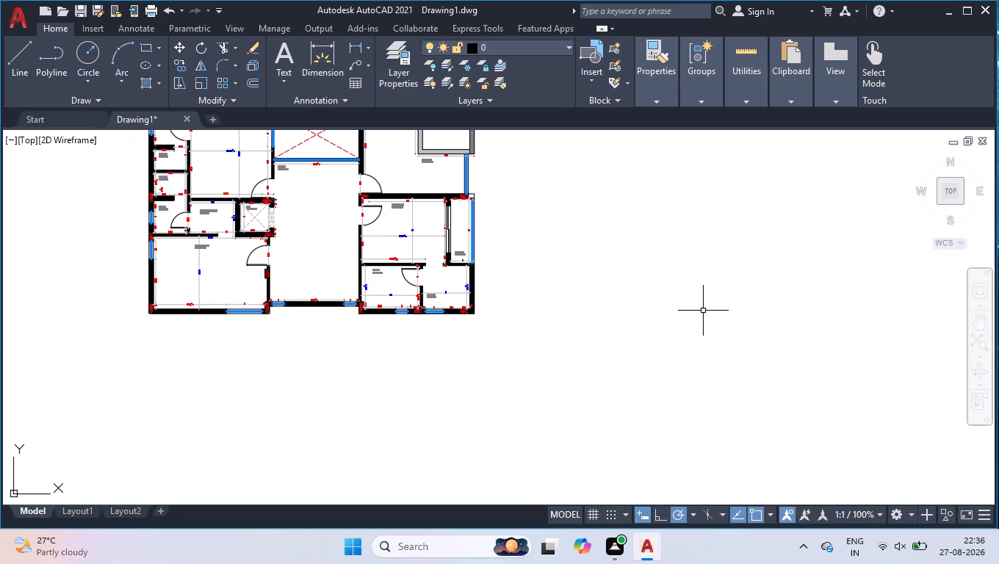
pyautogui.scroll(2, 248, 274)
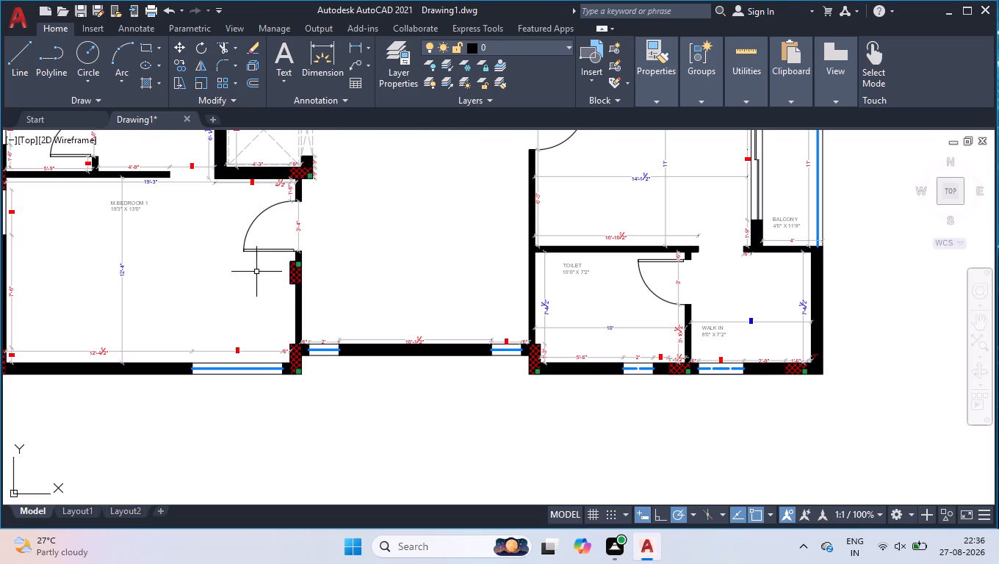
pyautogui.scroll(1, 332, 263)
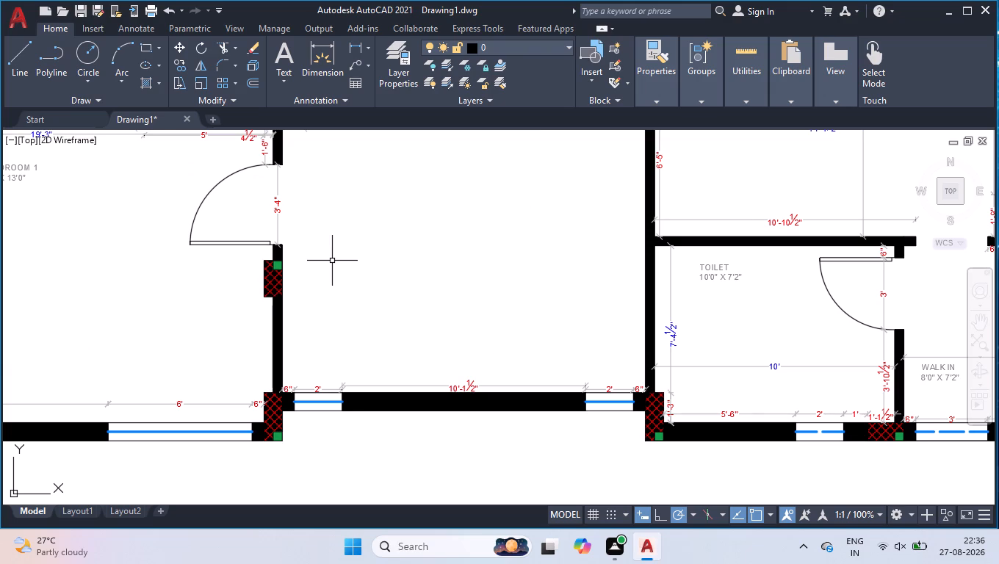
pyautogui.press('l')
pyautogui.press('Return')
pyautogui.scroll(2, 296, 250)
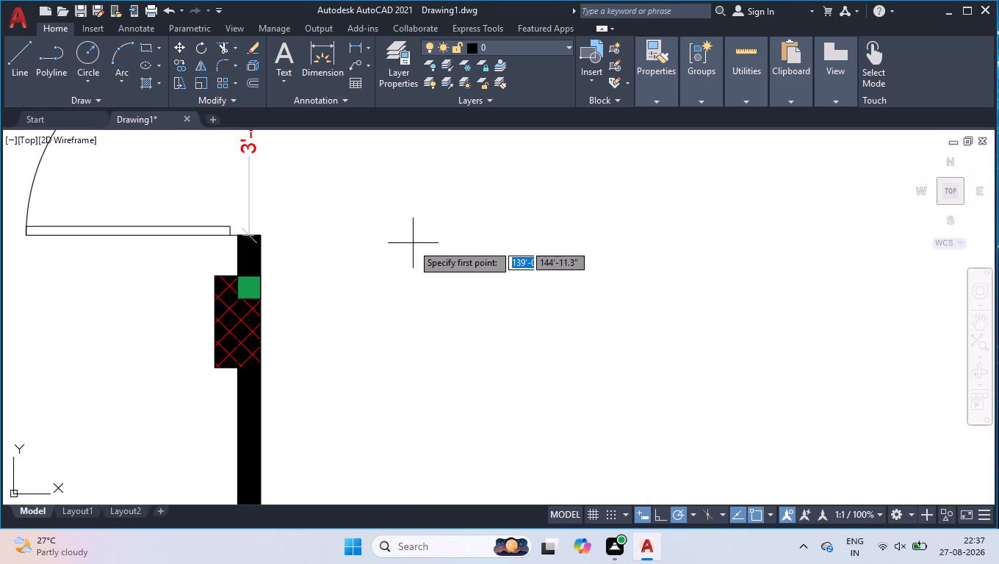
pyautogui.click(259, 253)
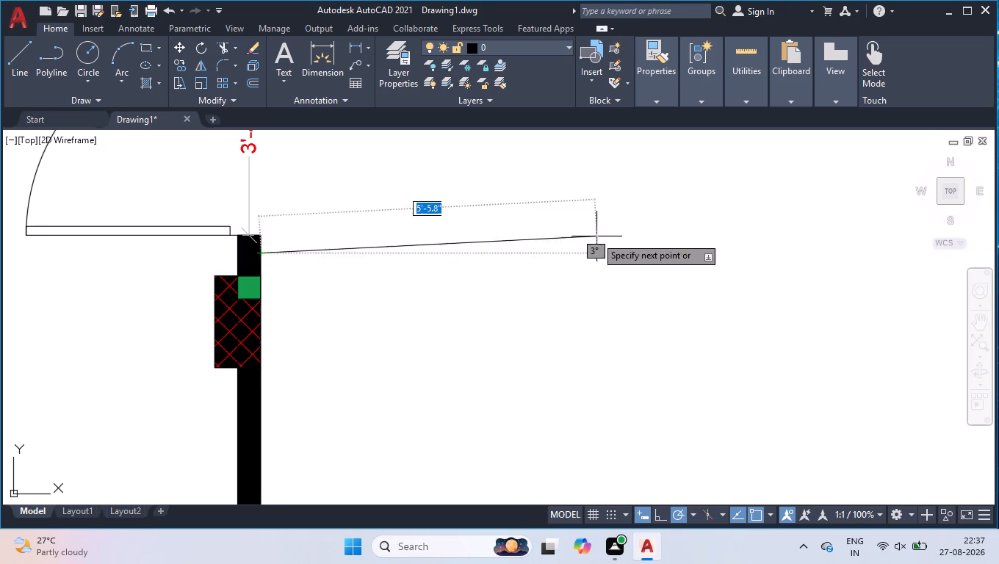
pyautogui.scroll(-2, 604, 247)
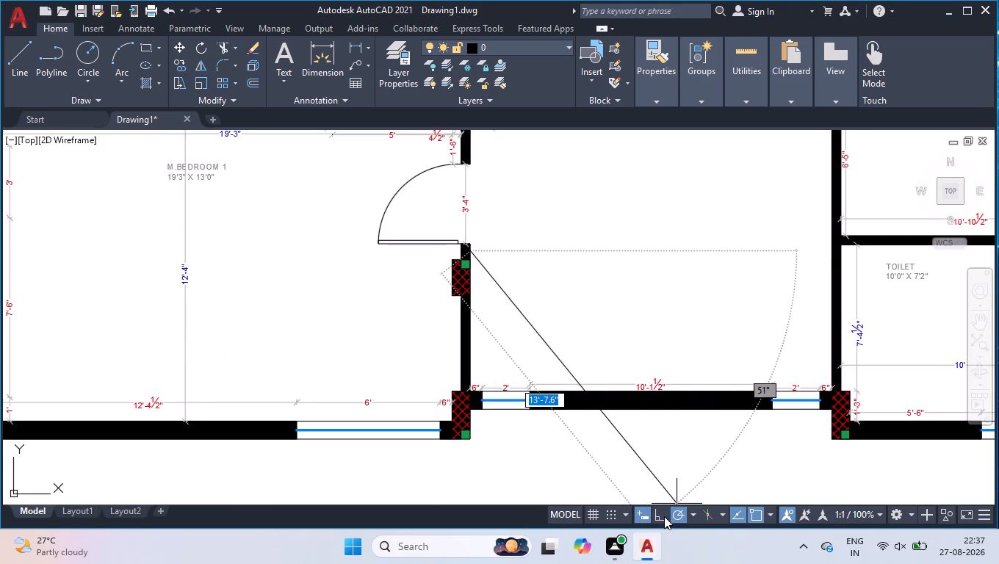
pyautogui.click(663, 516)
pyautogui.scroll(2, 773, 391)
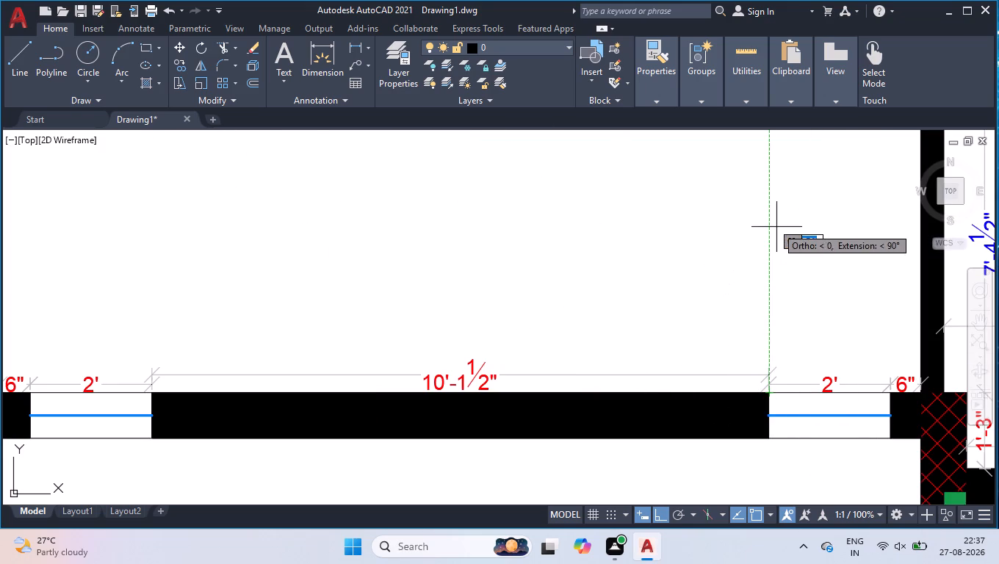
pyautogui.scroll(-2, 775, 225)
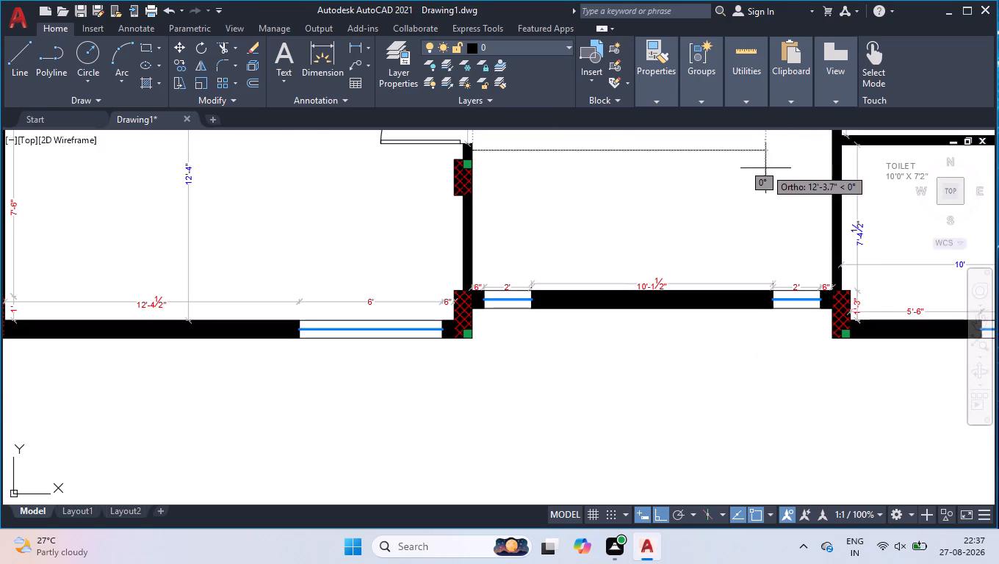
pyautogui.scroll(-2, 761, 228)
pyautogui.scroll(2, 762, 168)
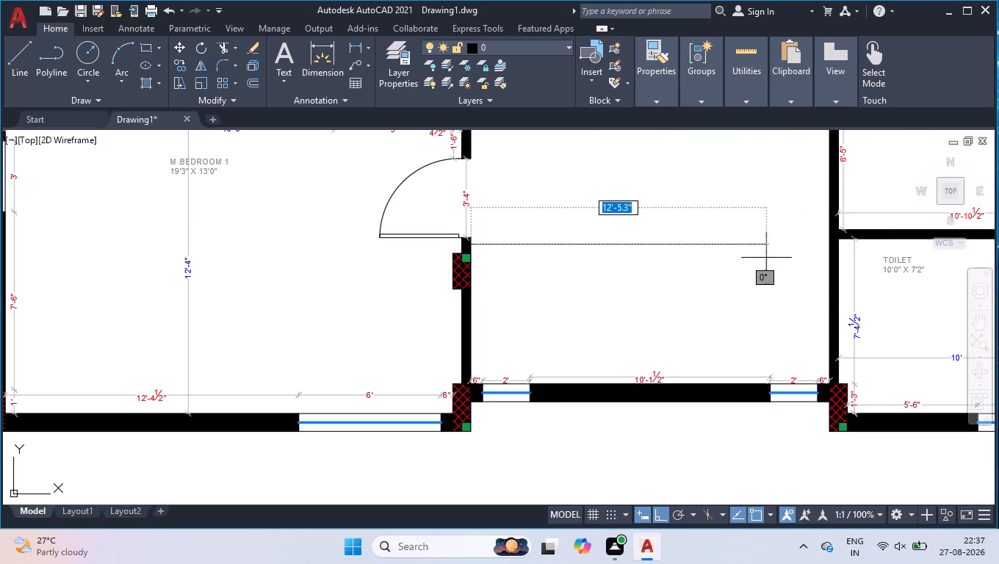
pyautogui.scroll(1, 773, 383)
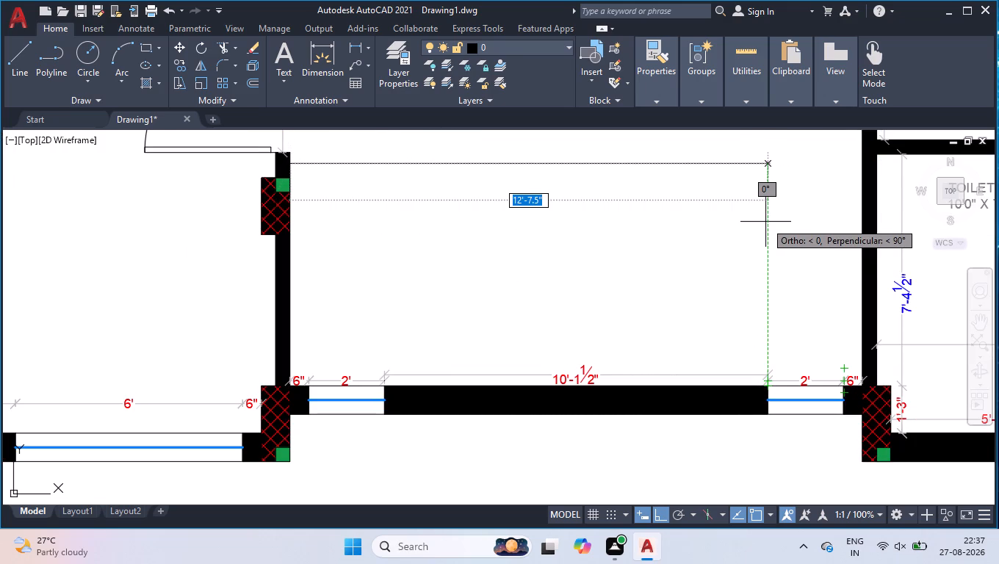
pyautogui.write("12'5")
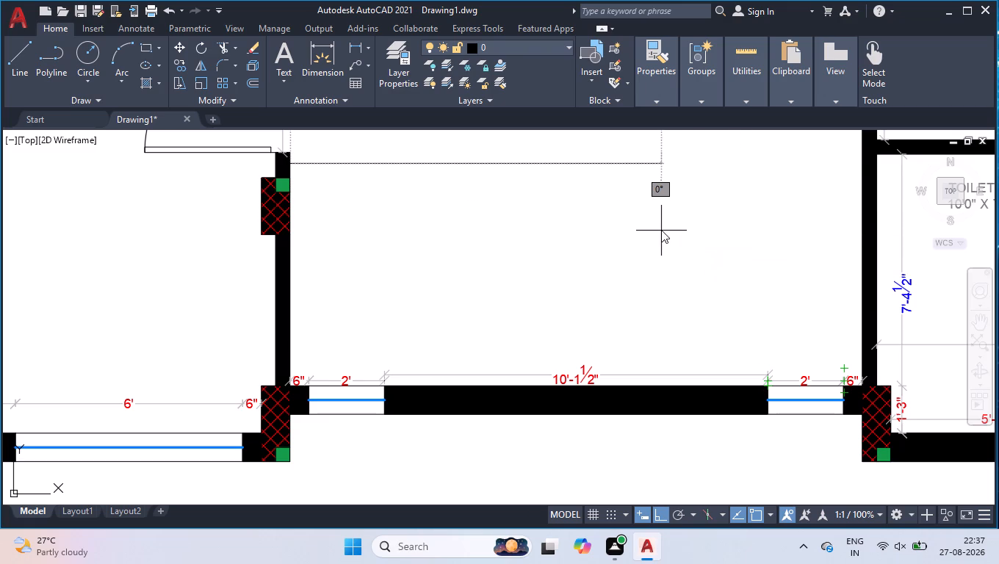
pyautogui.press('Return')
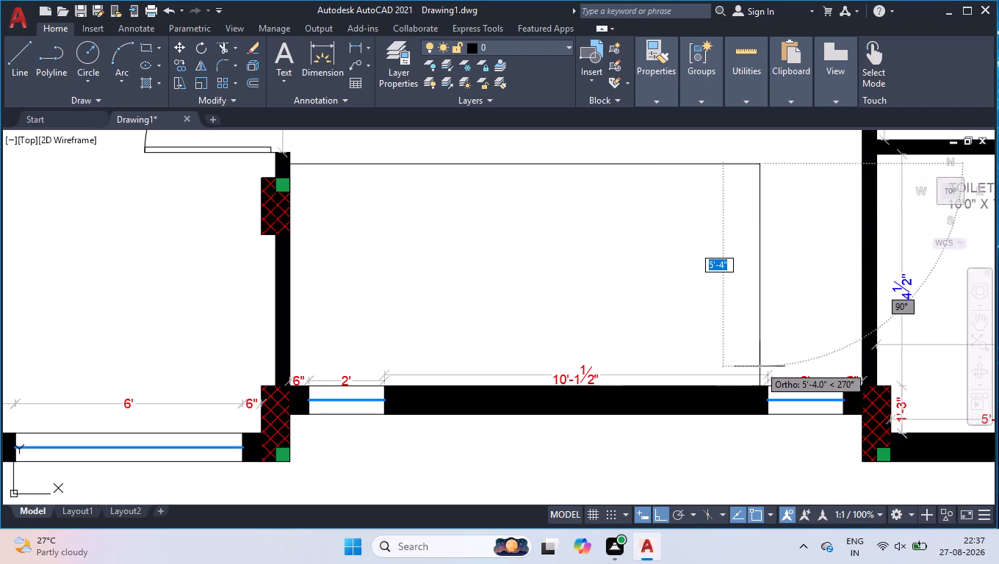
pyautogui.scroll(3, 762, 368)
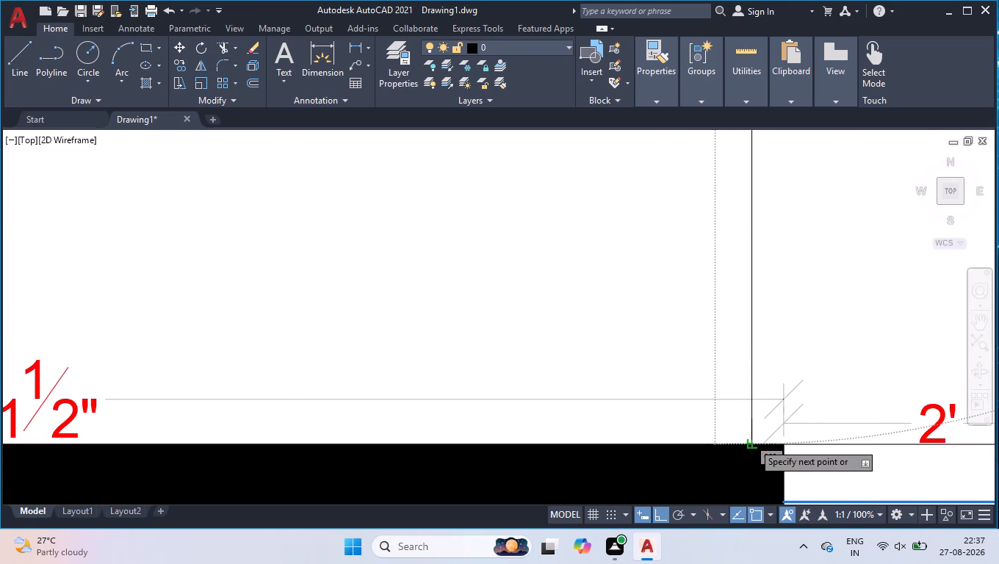
pyautogui.click(753, 443)
pyautogui.press('space')
# Offset the vertical line 1' toward M.BEDROOM 1 and repeat from each new line until there are ten evenly spaced tread lines.
pyautogui.scroll(-4, 721, 326)
pyautogui.scroll(1, 649, 198)
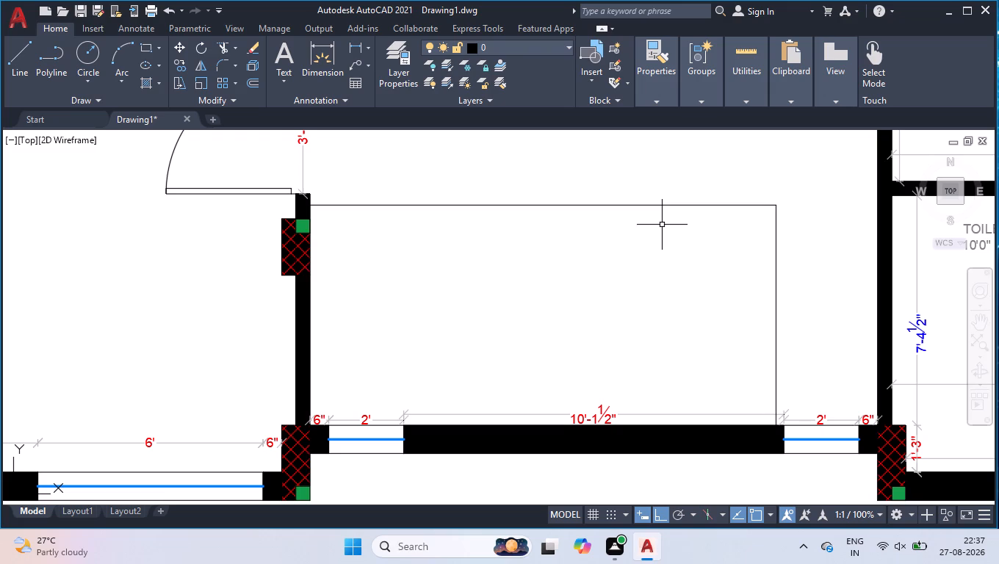
pyautogui.click(776, 352)
pyautogui.write('OF')
pyautogui.press('f')
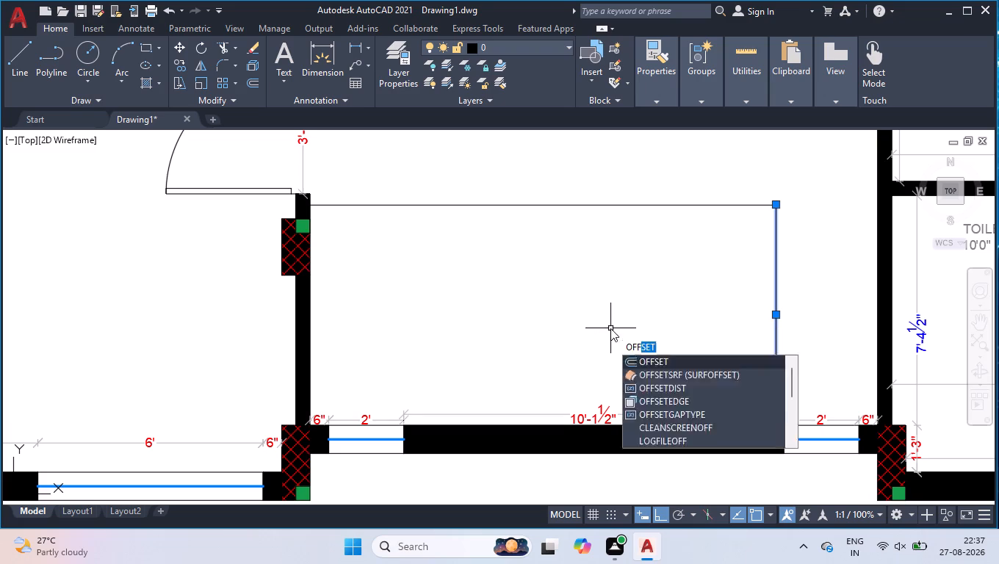
pyautogui.press('Return')
pyautogui.write("1'")
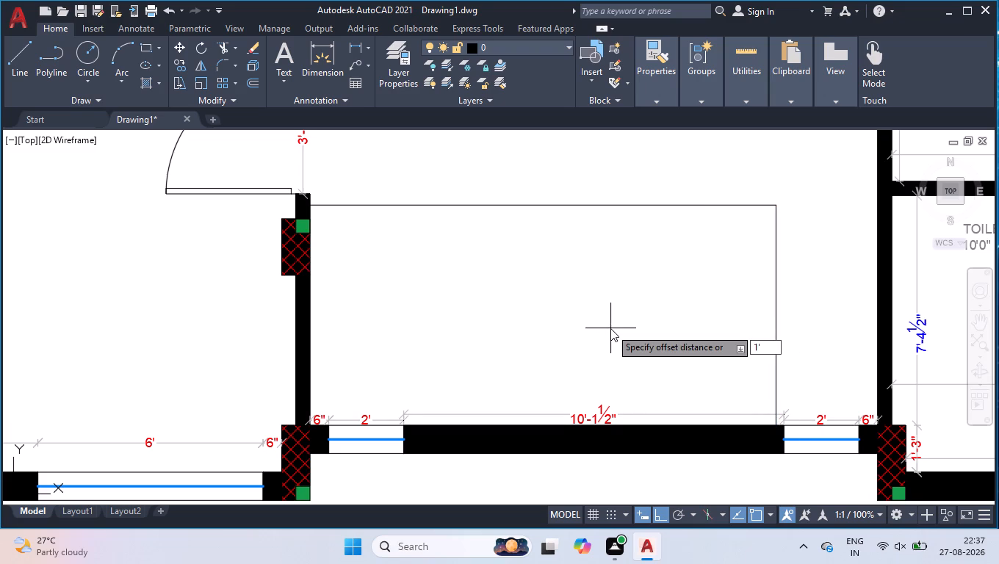
pyautogui.press('Return')
pyautogui.click(630, 319)
pyautogui.click(740, 321)
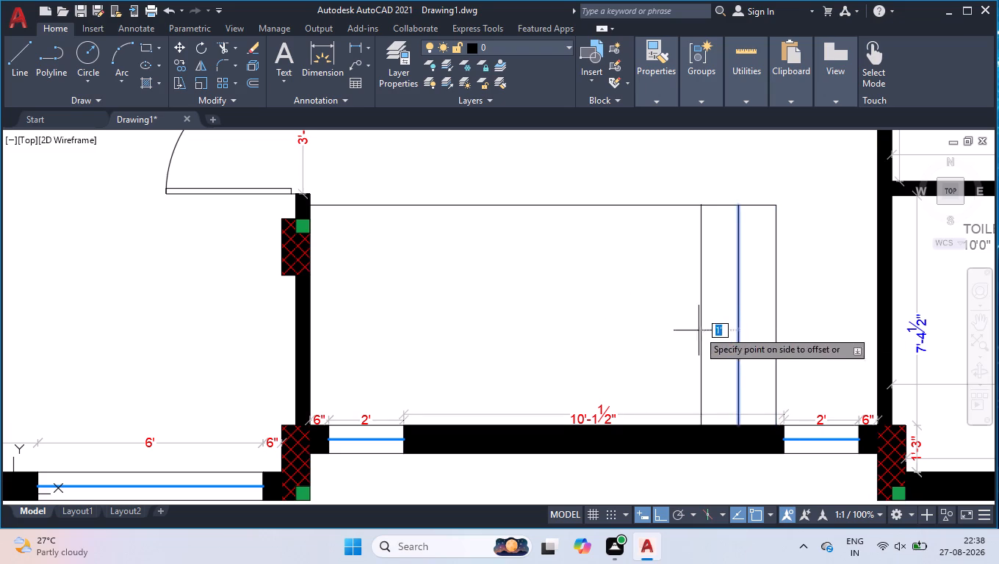
pyautogui.click(699, 330)
pyautogui.click(704, 326)
pyautogui.click(695, 325)
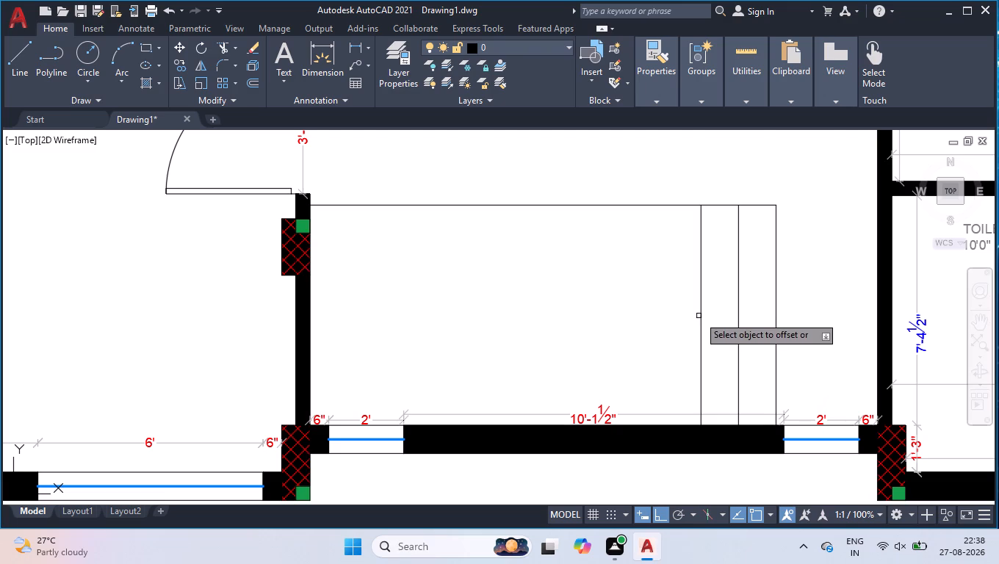
pyautogui.click(699, 314)
pyautogui.click(689, 319)
pyautogui.click(662, 320)
pyautogui.click(624, 330)
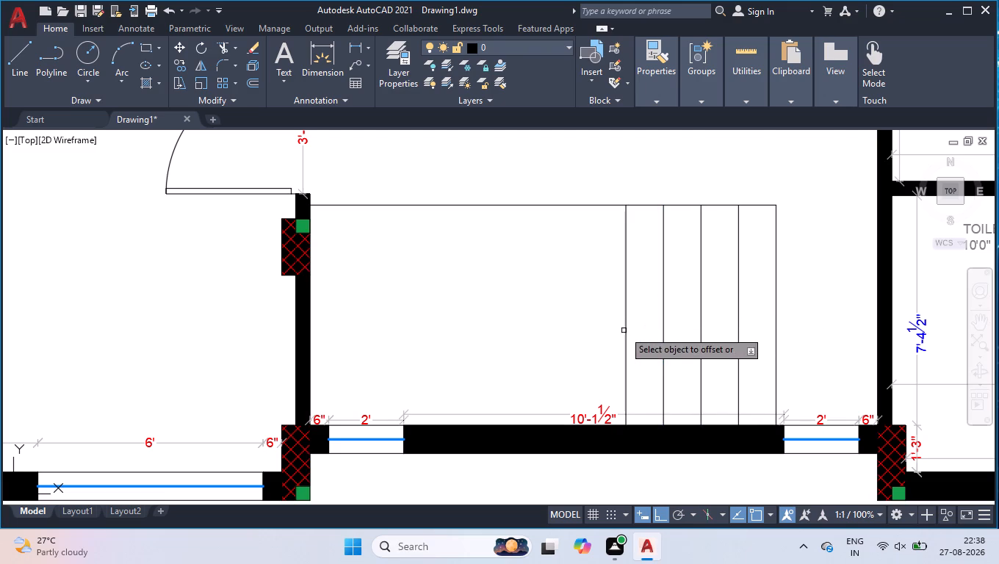
pyautogui.click(627, 325)
pyautogui.click(601, 331)
pyautogui.click(588, 333)
pyautogui.click(541, 336)
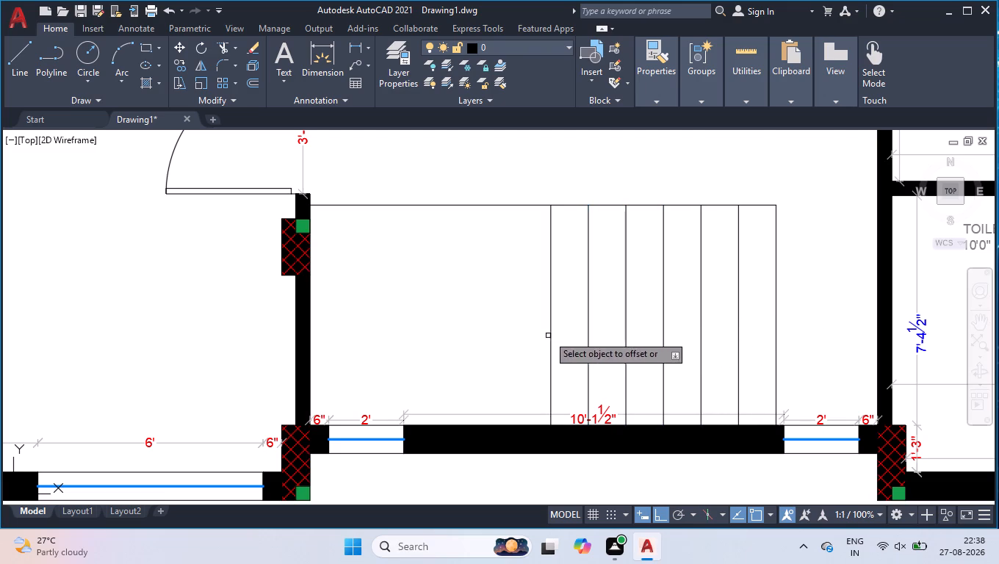
pyautogui.click(550, 333)
pyautogui.click(529, 338)
pyautogui.click(513, 338)
pyautogui.click(481, 344)
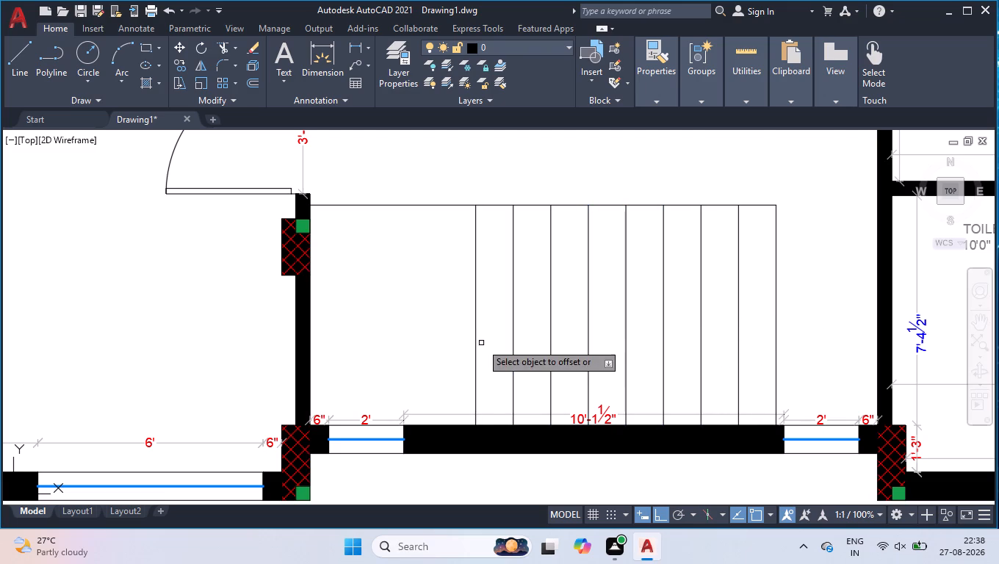
pyautogui.click(475, 341)
pyautogui.click(469, 343)
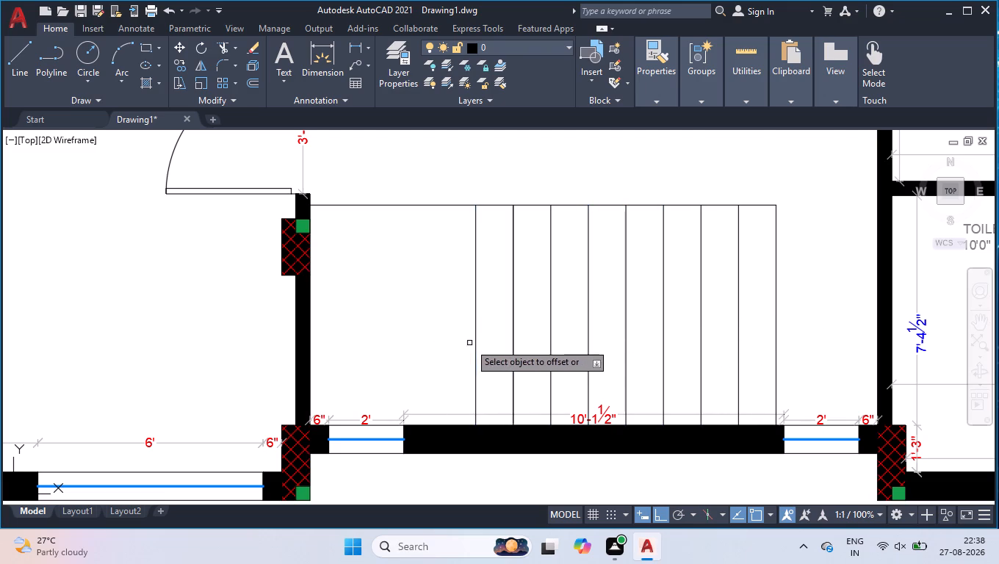
pyautogui.click(476, 344)
pyautogui.click(461, 347)
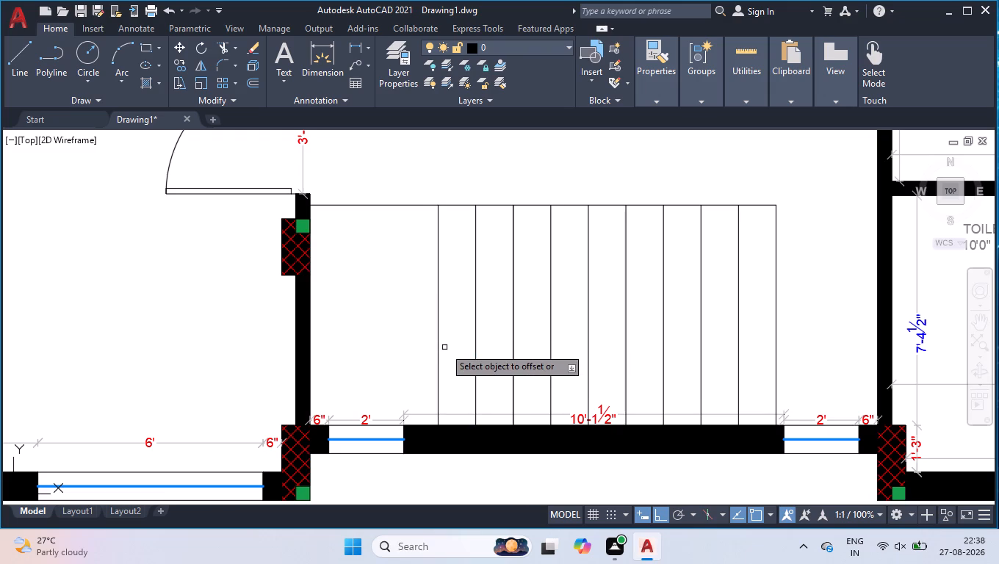
pyautogui.click(439, 347)
pyautogui.click(422, 346)
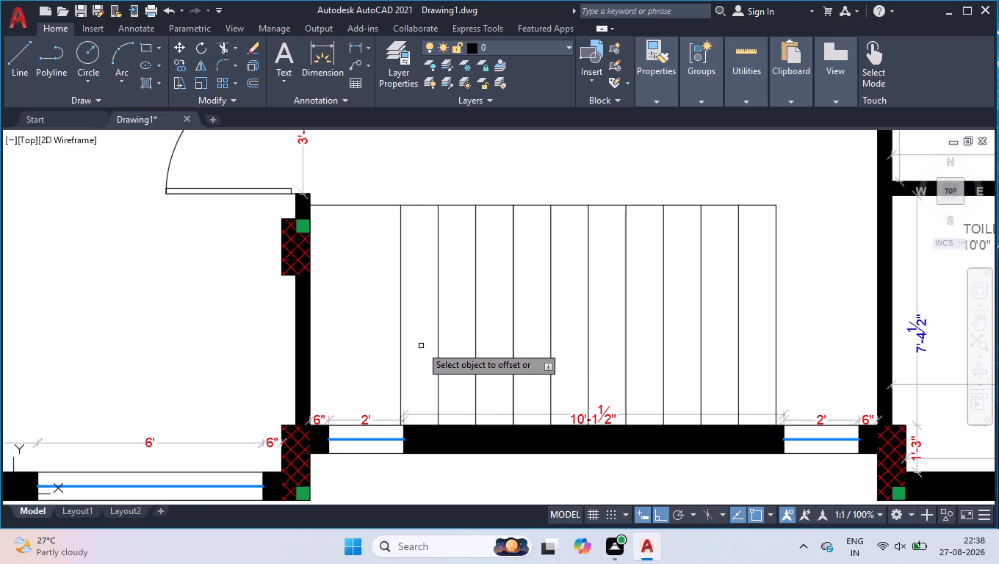
pyautogui.press('Return')
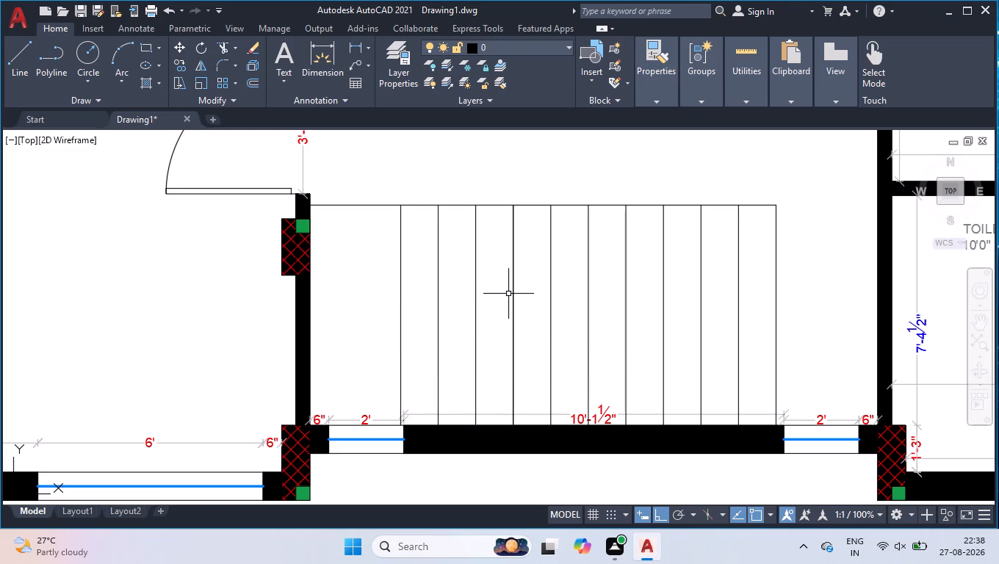
# Delete the duplicate line overlapping the seventh offset tread line.
pyautogui.click(512, 290)
pyautogui.press('Delete')
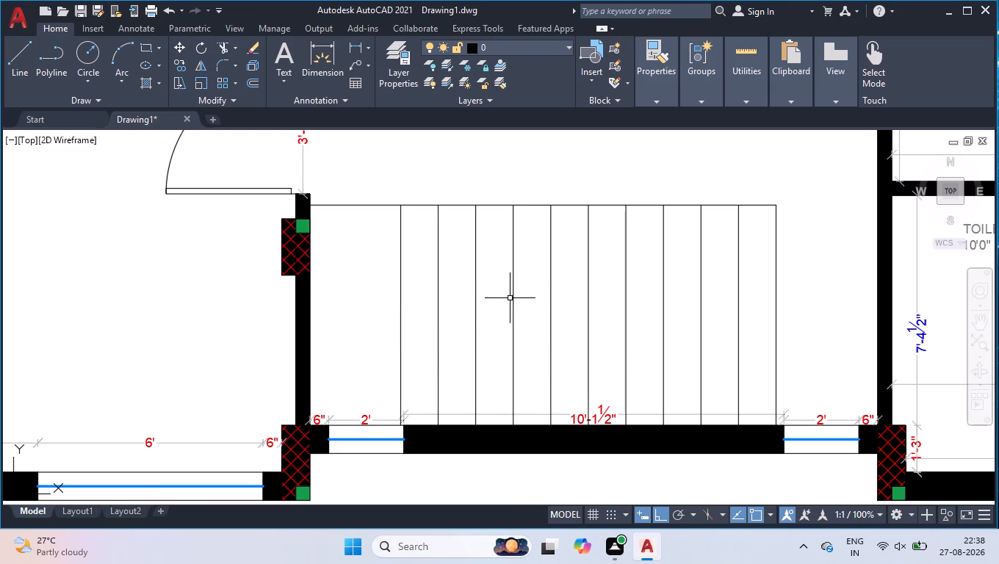
# Draw a horizontal line from the midpoint of the original vertical line to the midpoint of the last offset line.
pyautogui.press('l')
pyautogui.press('Return')
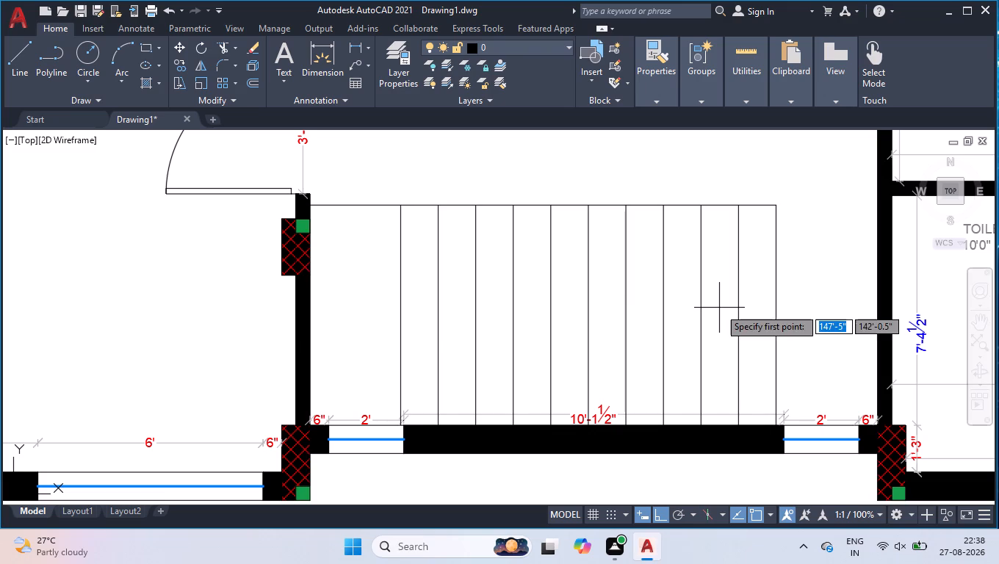
pyautogui.click(778, 315)
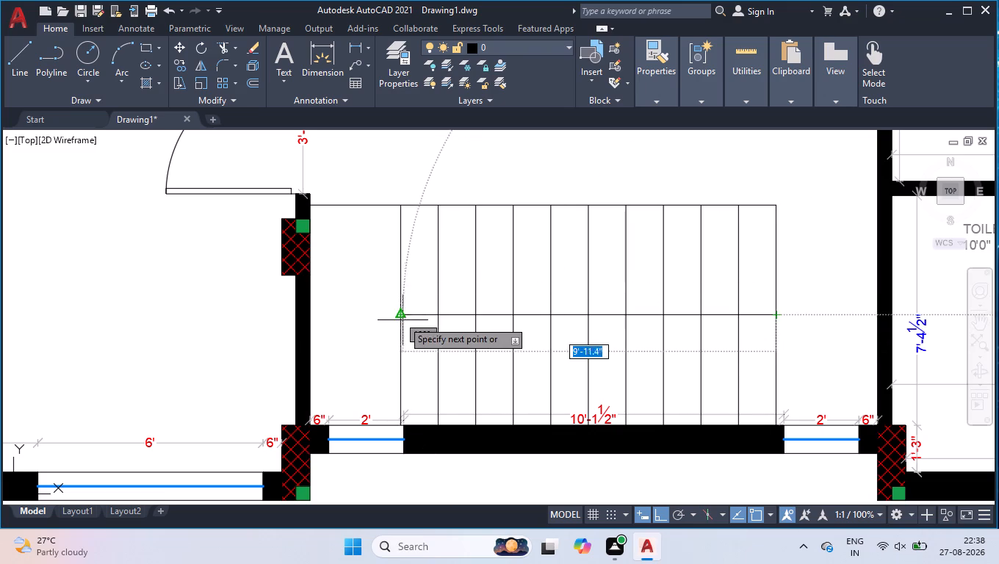
pyautogui.click(398, 317)
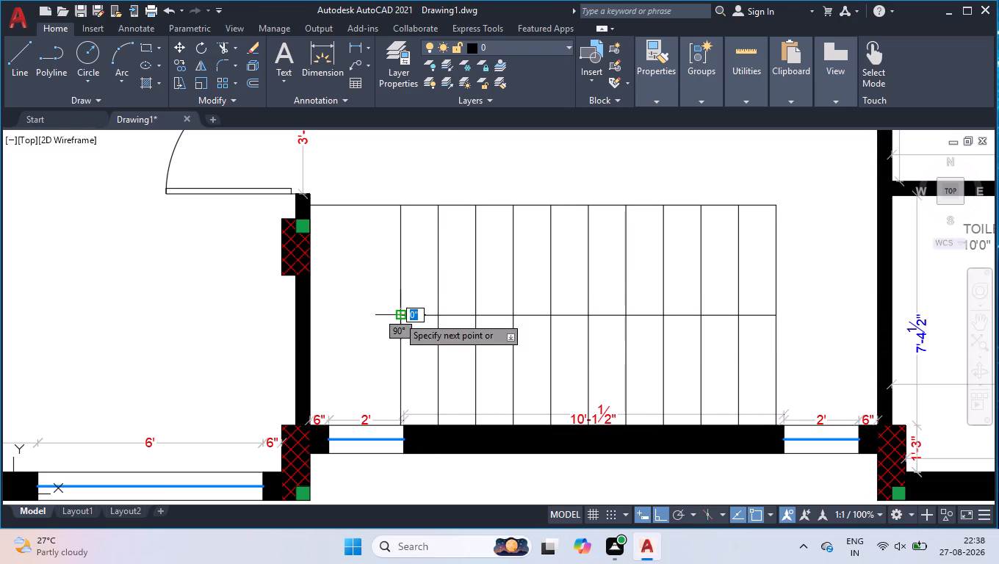
pyautogui.press('space')
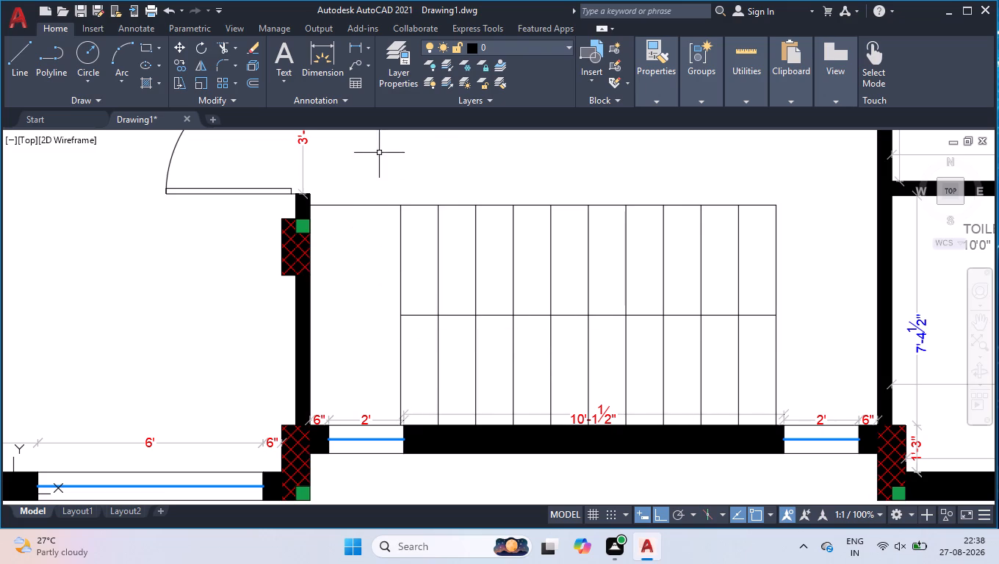
# Add the text 46 at 4" height in the lower tread cell farthest from M.BEDROOM 1.
pyautogui.click(275, 48)
pyautogui.scroll(2, 771, 385)
pyautogui.click(705, 339)
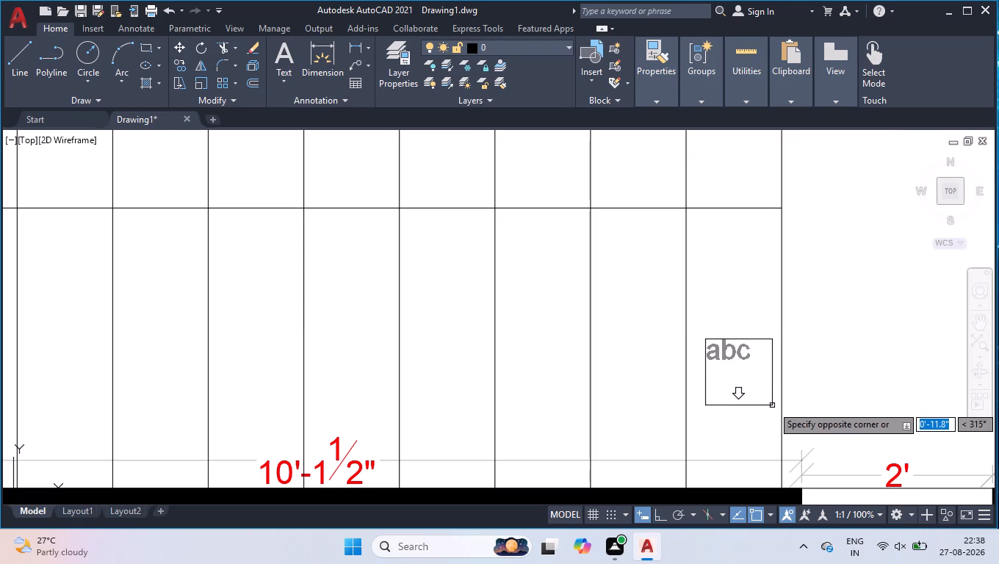
pyautogui.click(766, 400)
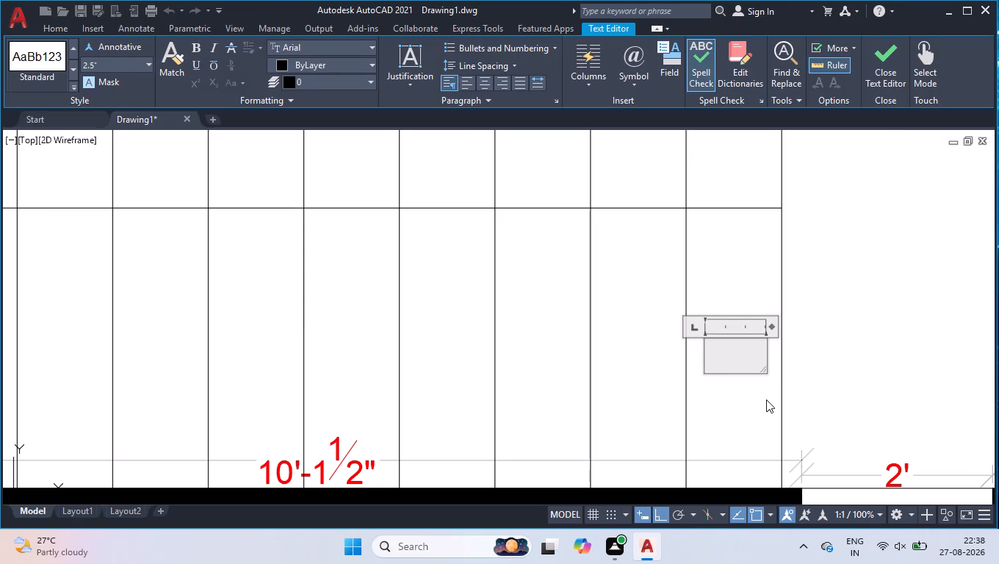
pyautogui.press('4')
pyautogui.press('BackSpace')
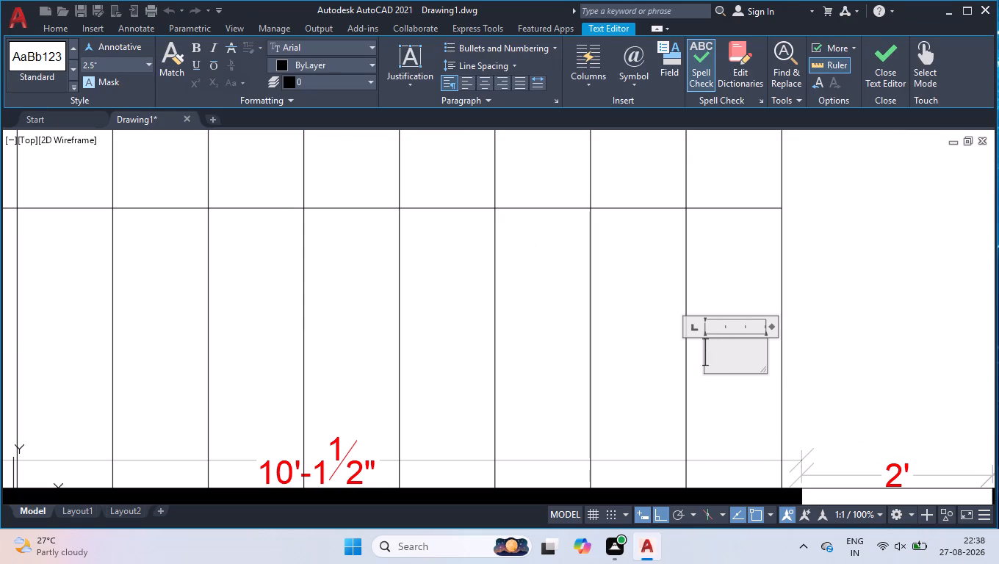
pyautogui.click(104, 69)
pyautogui.press('4')
pyautogui.press('Return')
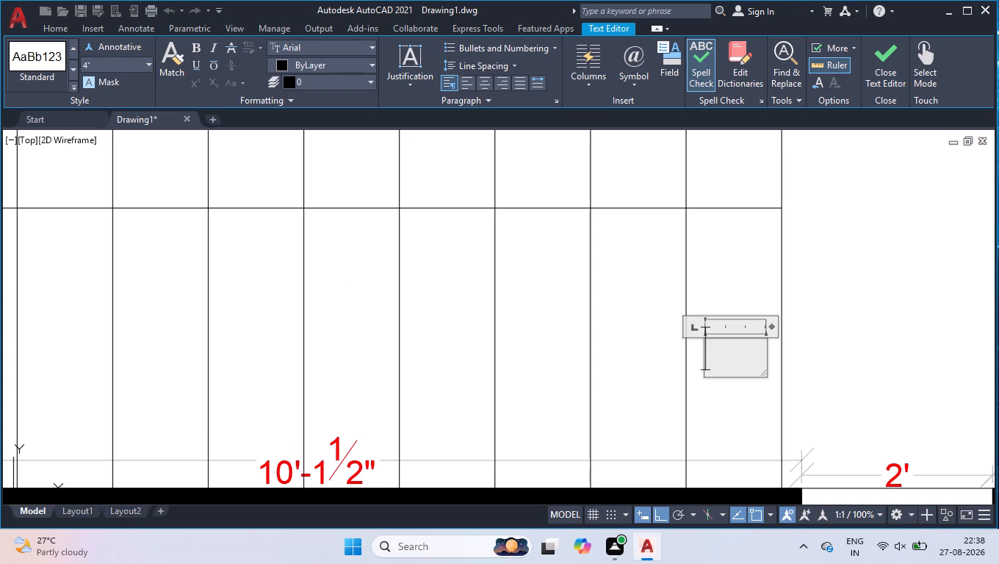
pyautogui.write('46')
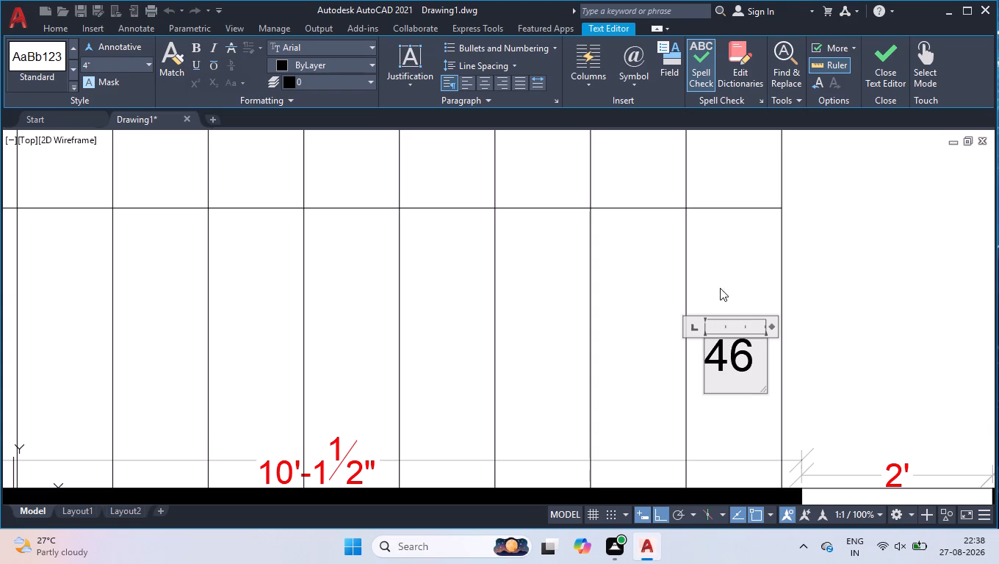
pyautogui.click(716, 286)
# Copy the 46 horizontally into the other nine lower tread cells and once into the landing beyond the last tread line.
pyautogui.click(746, 351)
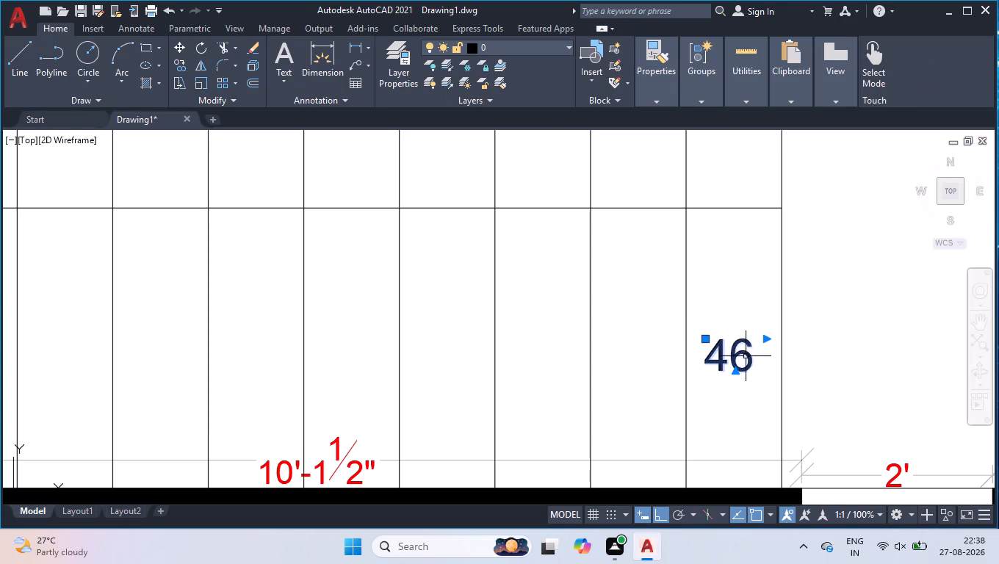
pyautogui.write('CO')
pyautogui.press('Return')
pyautogui.click(739, 356)
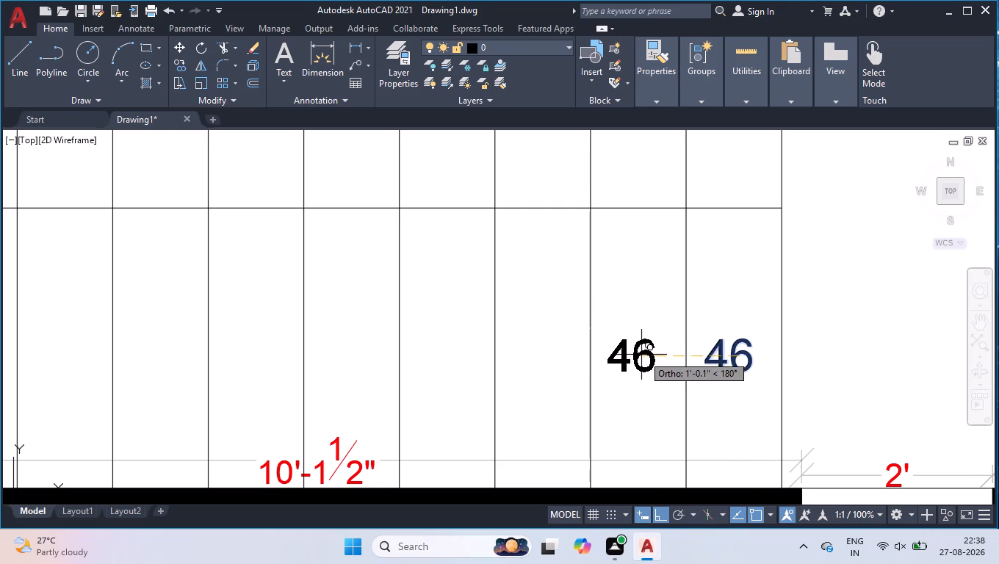
pyautogui.click(644, 355)
pyautogui.click(555, 358)
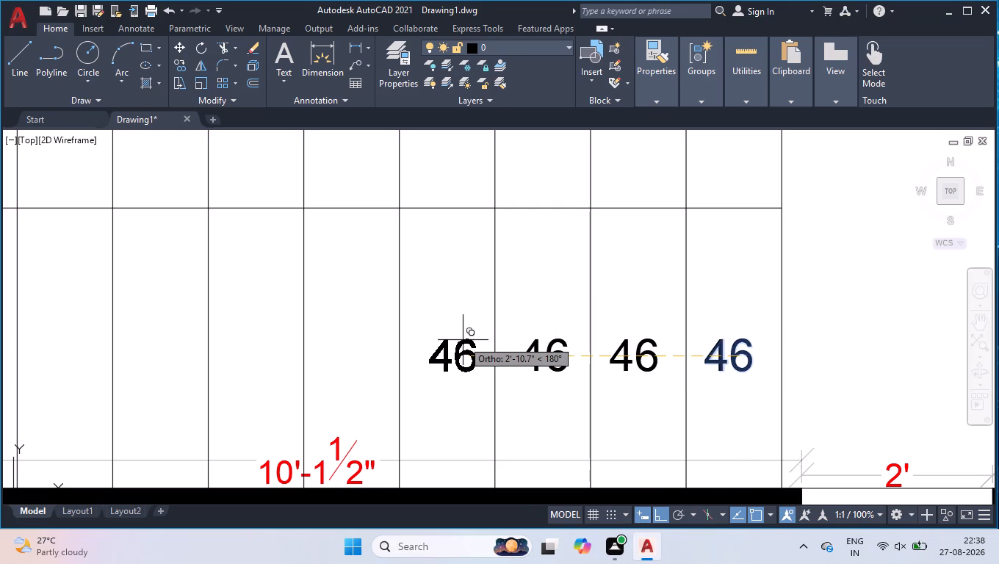
pyautogui.scroll(-3, 472, 334)
pyautogui.scroll(3, 470, 347)
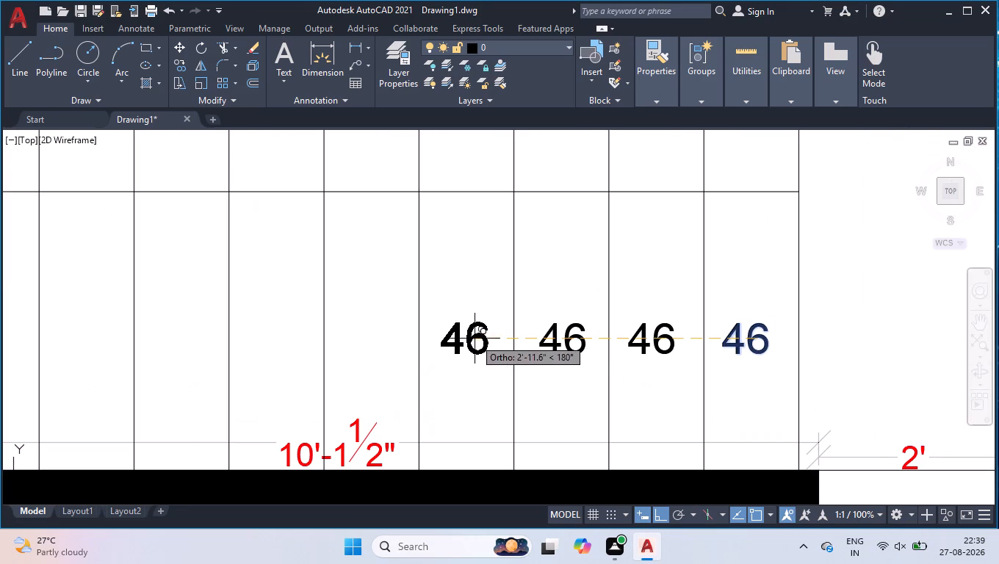
pyautogui.click(475, 339)
pyautogui.click(382, 329)
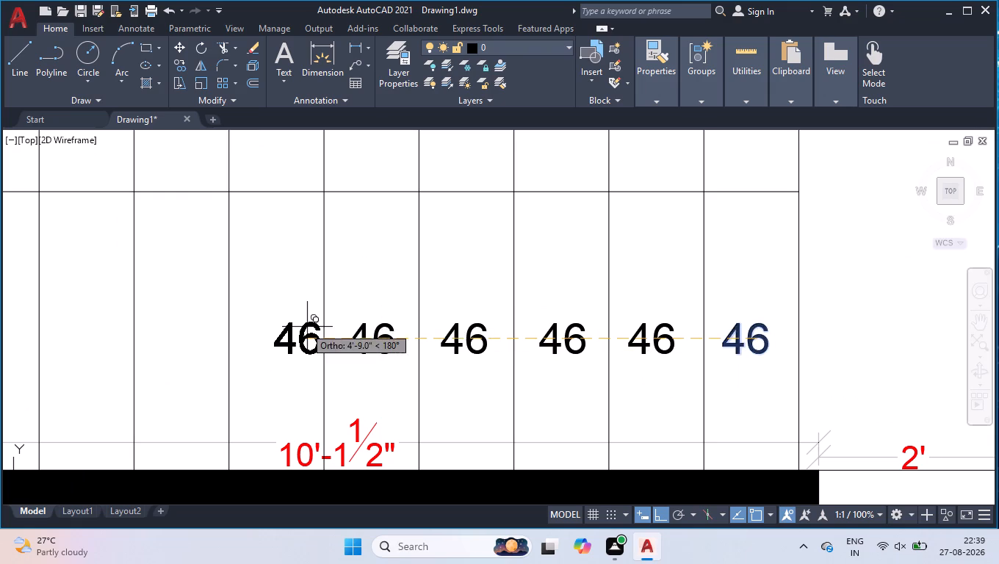
pyautogui.click(287, 326)
pyautogui.click(198, 327)
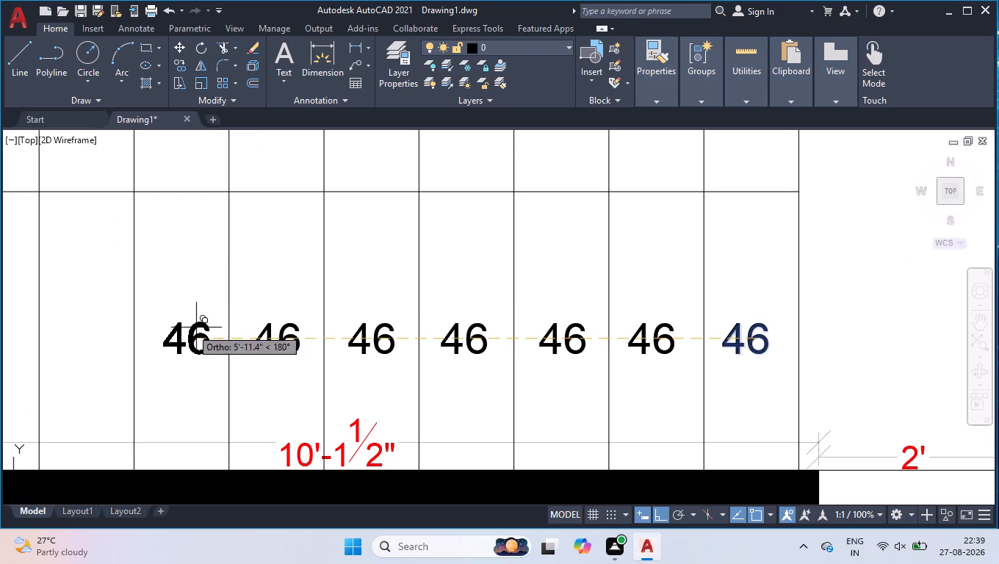
pyautogui.scroll(-2, 190, 330)
pyautogui.scroll(2, 54, 326)
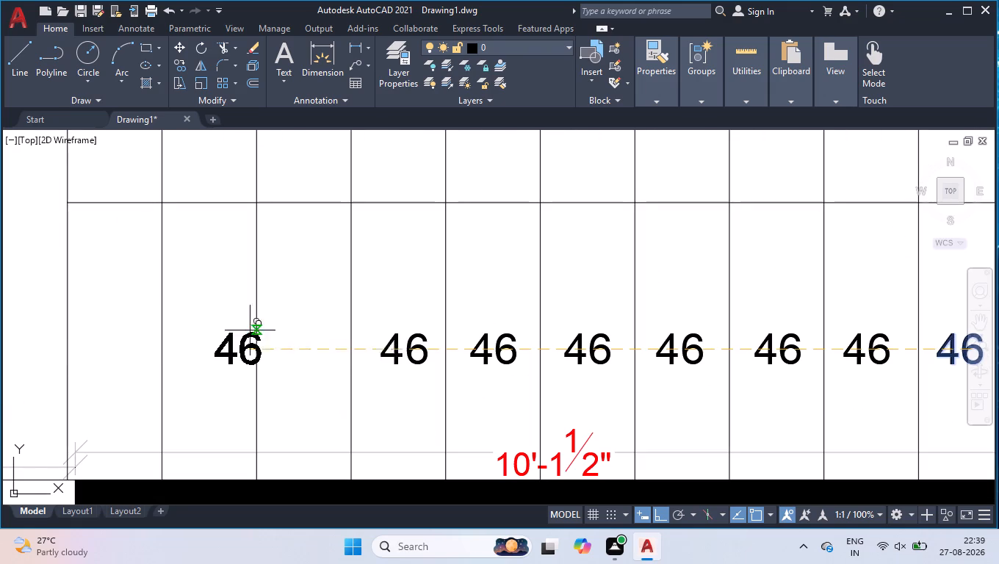
pyautogui.click(302, 332)
pyautogui.click(225, 335)
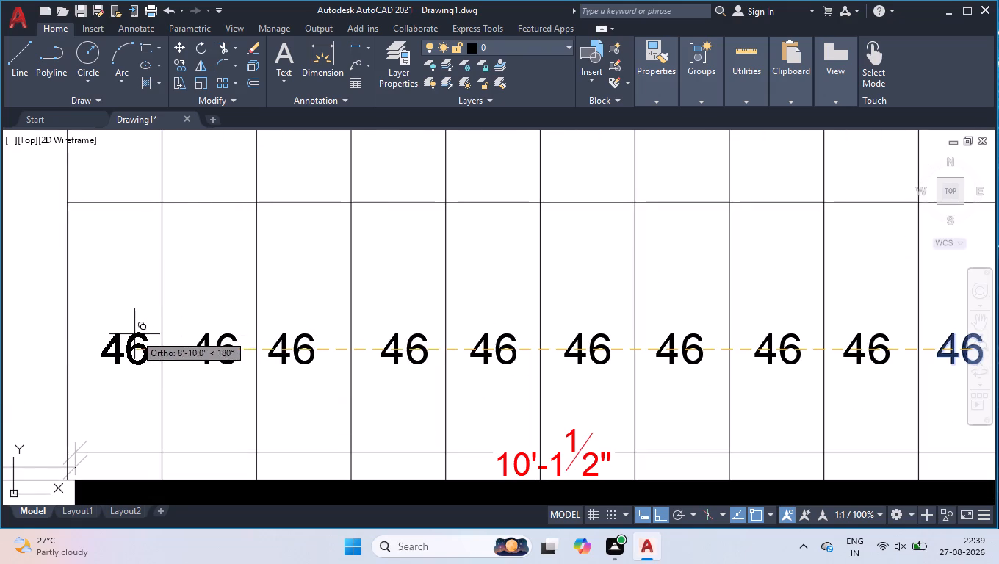
pyautogui.click(134, 334)
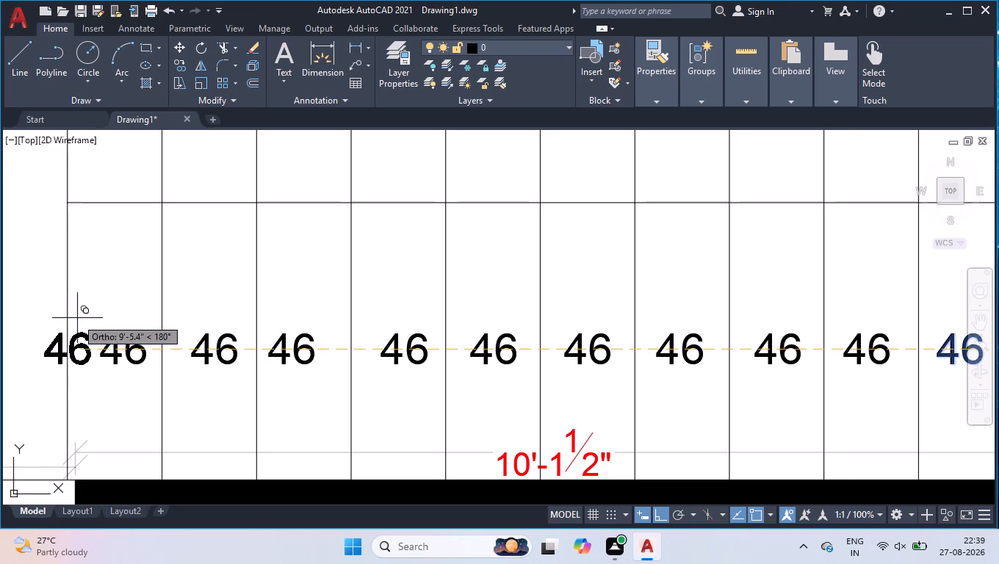
pyautogui.scroll(-2, 78, 319)
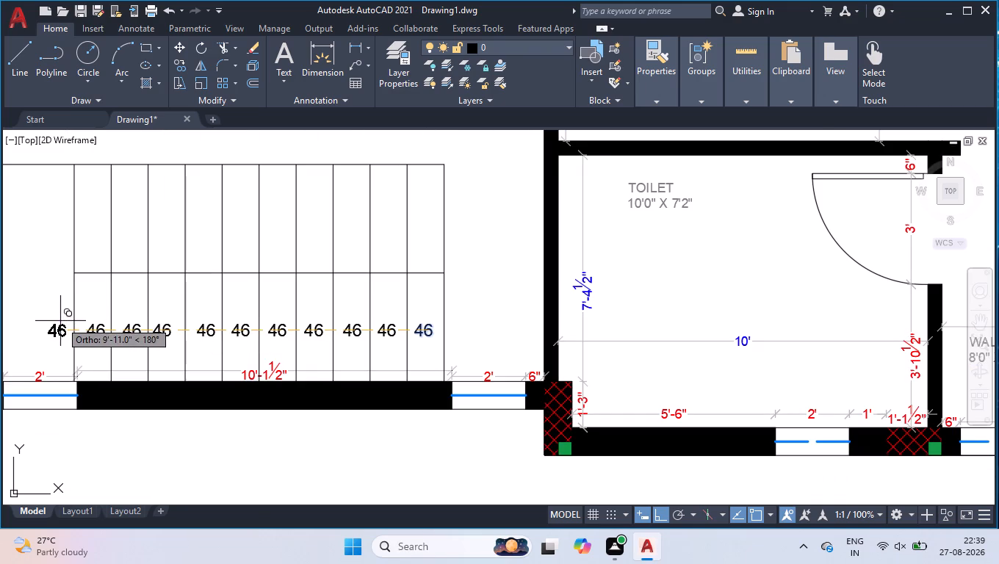
pyautogui.click(60, 321)
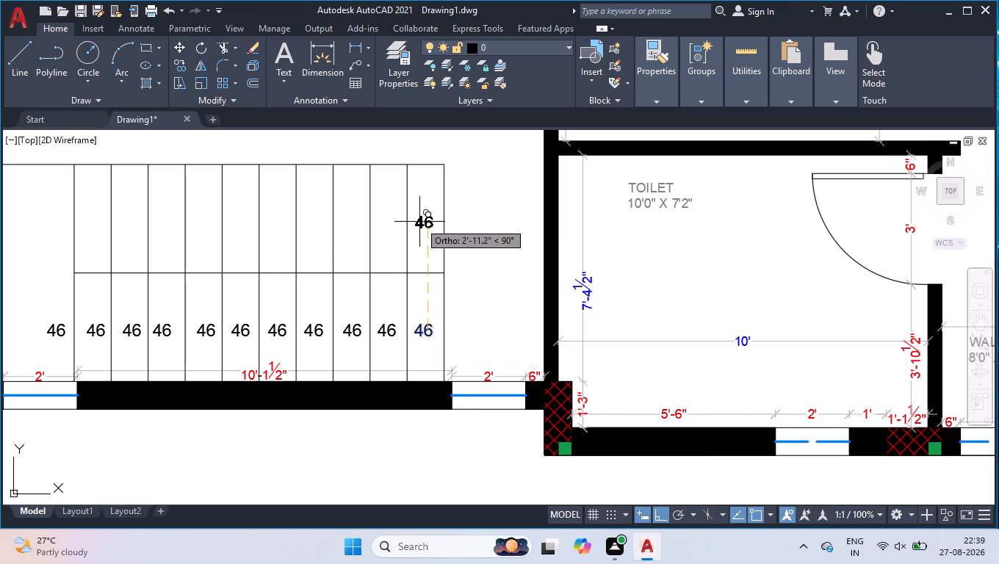
# Copy the 46 into each of the ten upper tread cells, switching from Ortho to polar tracking.
pyautogui.click(423, 181)
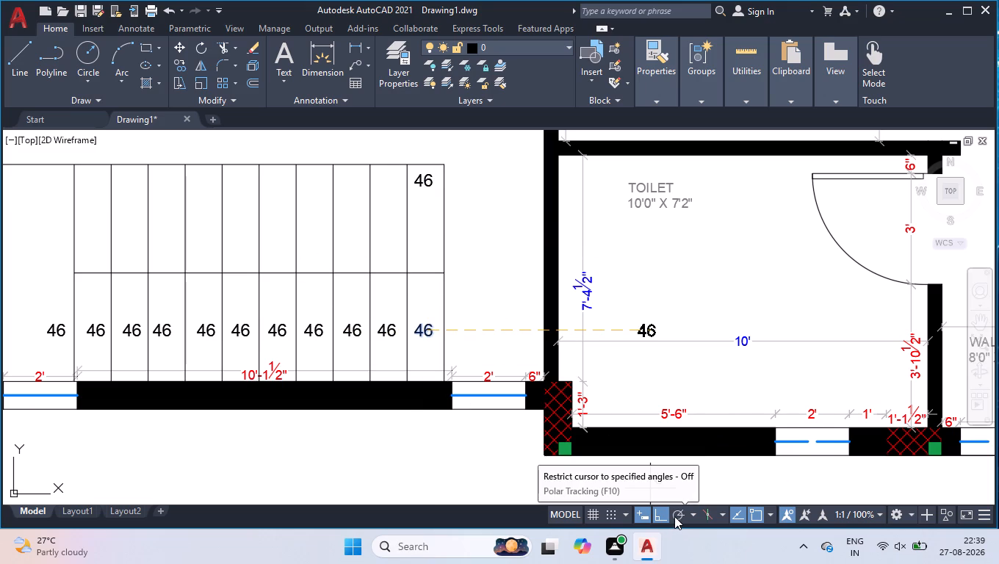
pyautogui.click(674, 516)
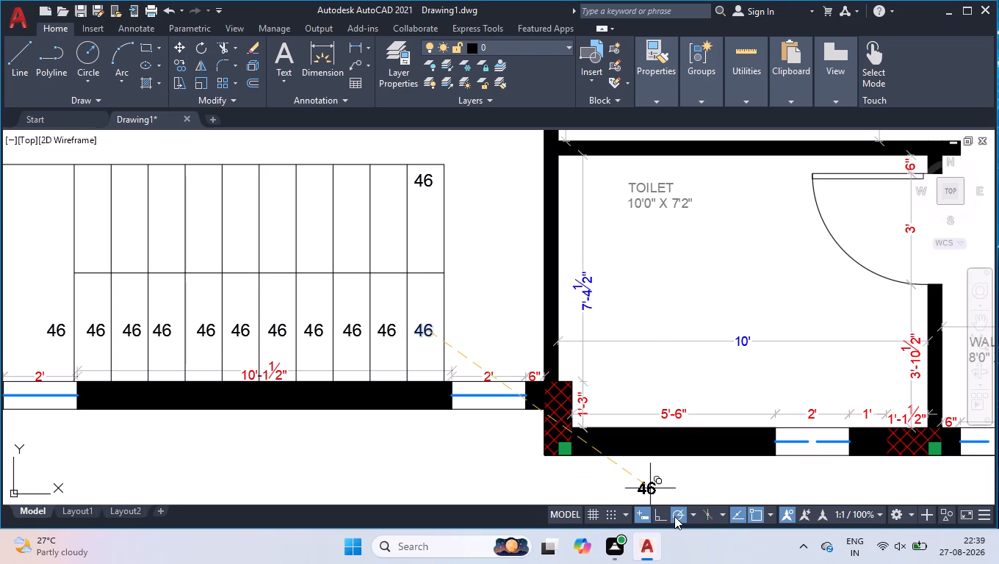
pyautogui.scroll(1, 414, 196)
pyautogui.click(376, 173)
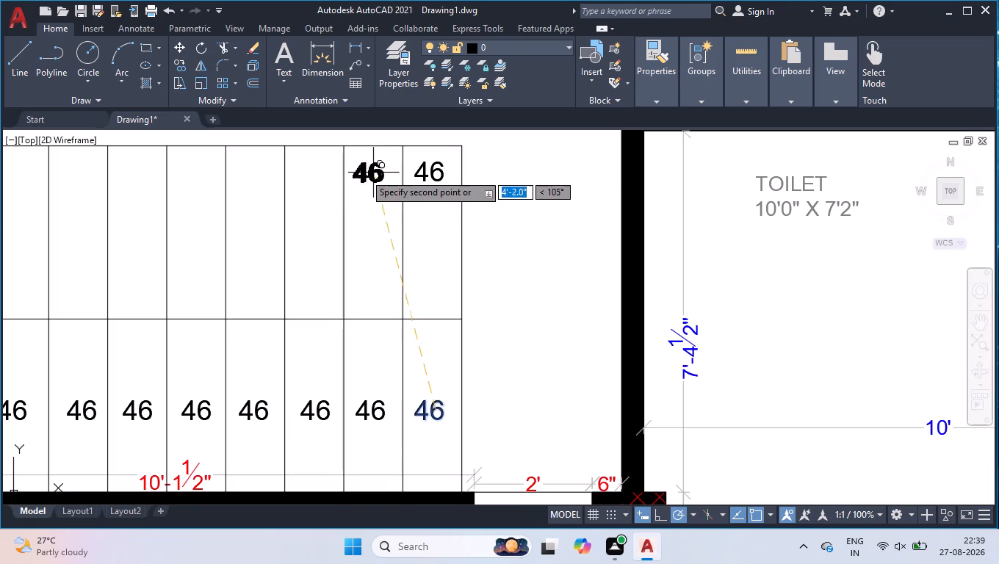
pyautogui.click(317, 173)
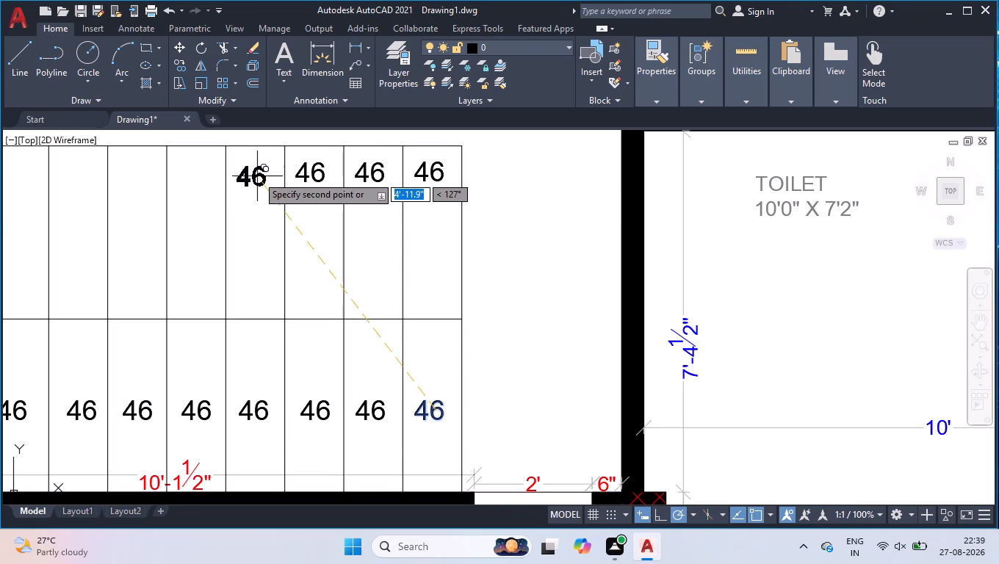
pyautogui.click(263, 171)
pyautogui.click(202, 173)
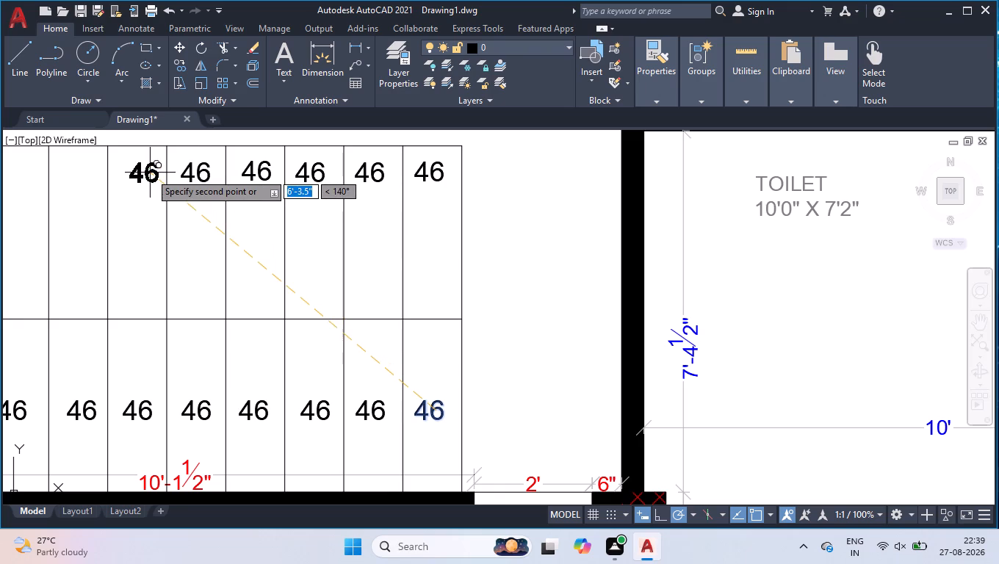
pyautogui.click(143, 173)
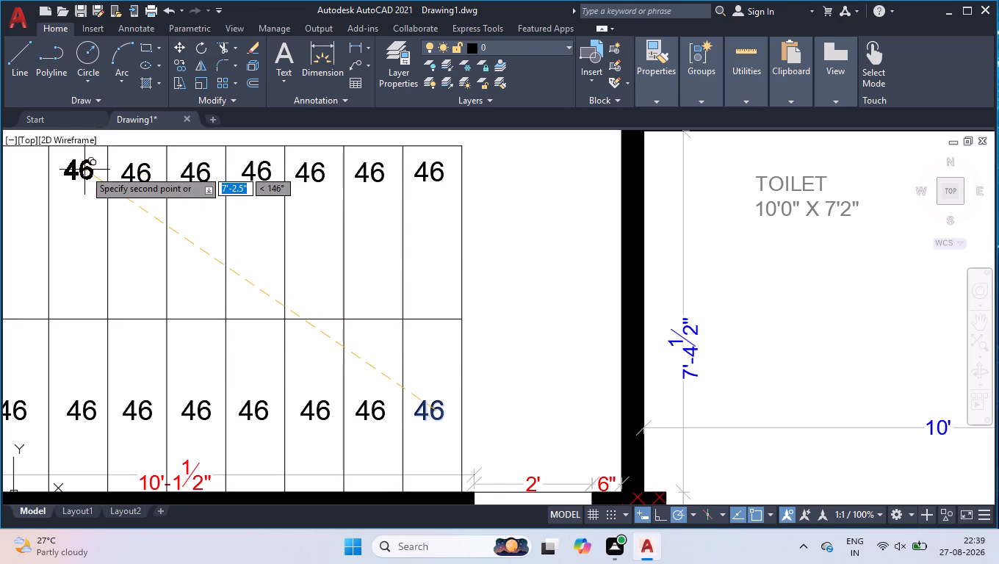
pyautogui.click(84, 172)
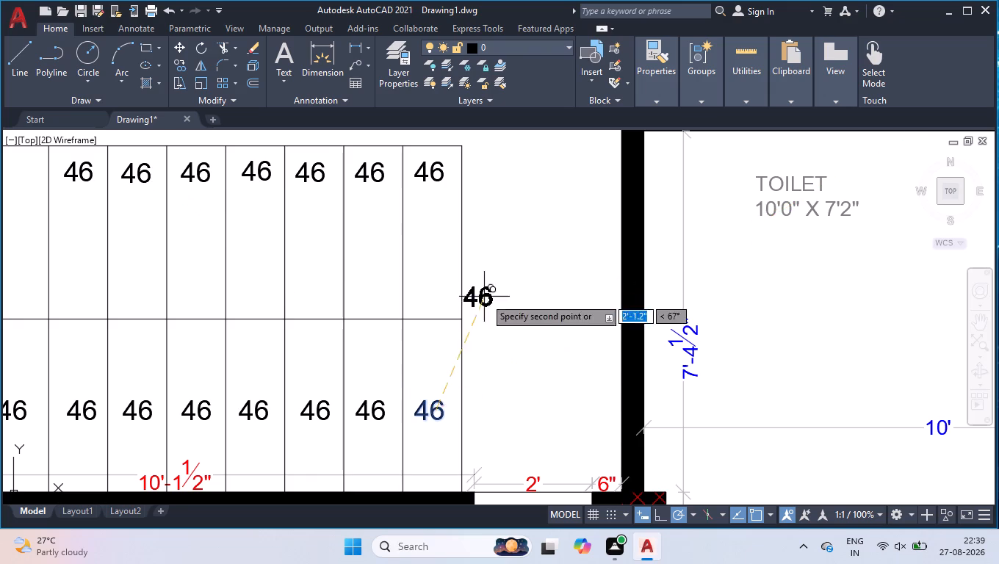
pyautogui.scroll(-2, 455, 307)
pyautogui.scroll(2, 189, 257)
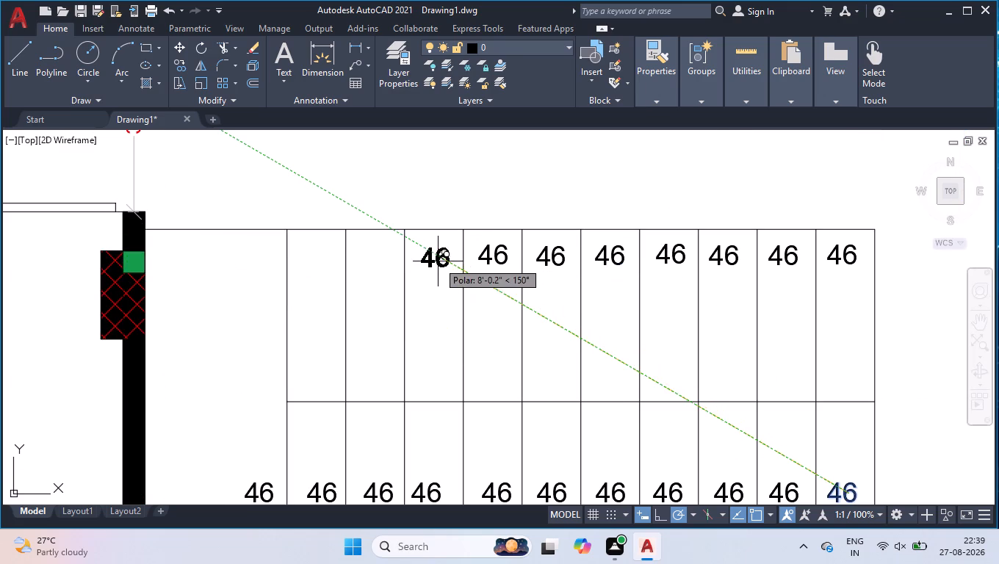
pyautogui.click(438, 262)
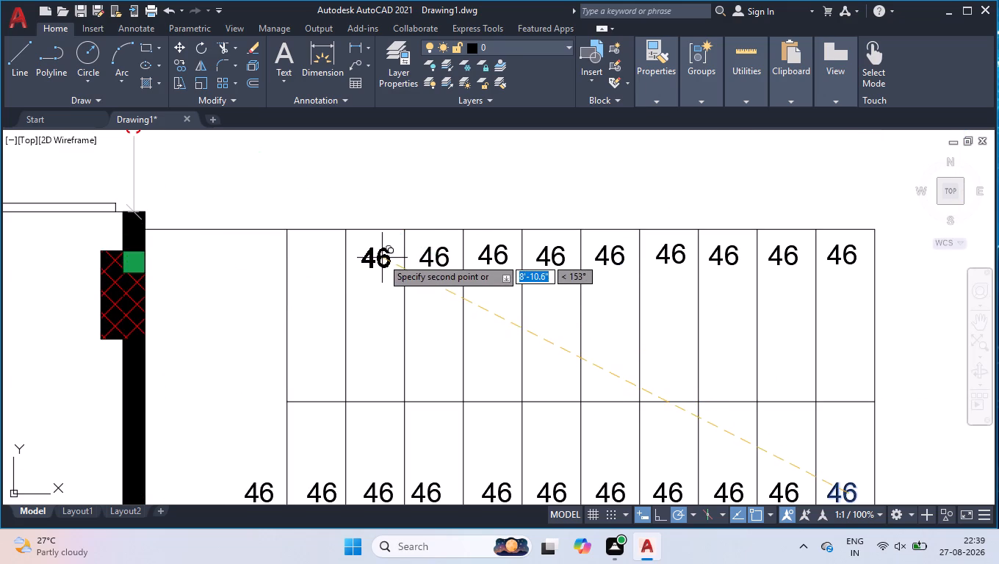
pyautogui.click(379, 258)
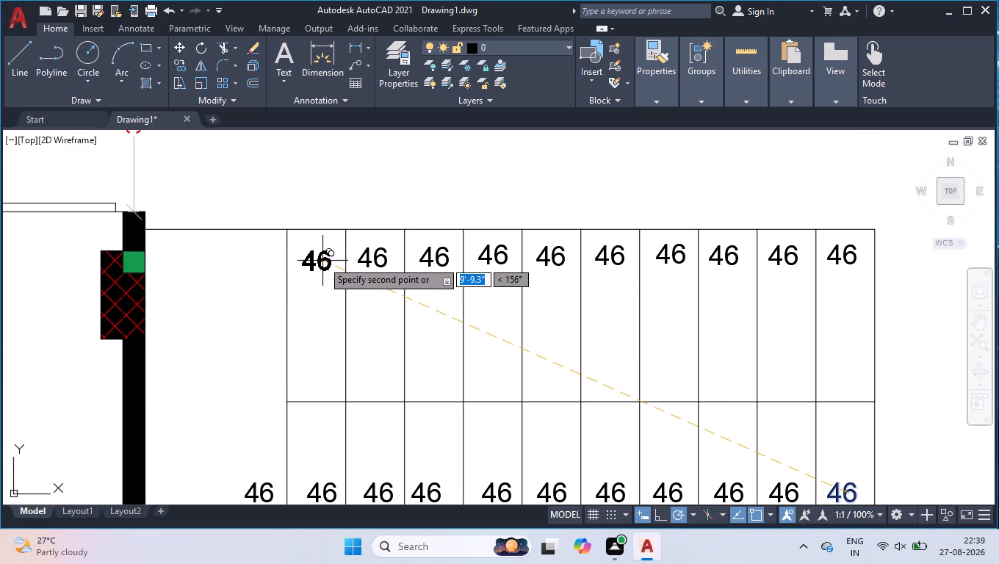
pyautogui.click(323, 260)
pyautogui.press('Return')
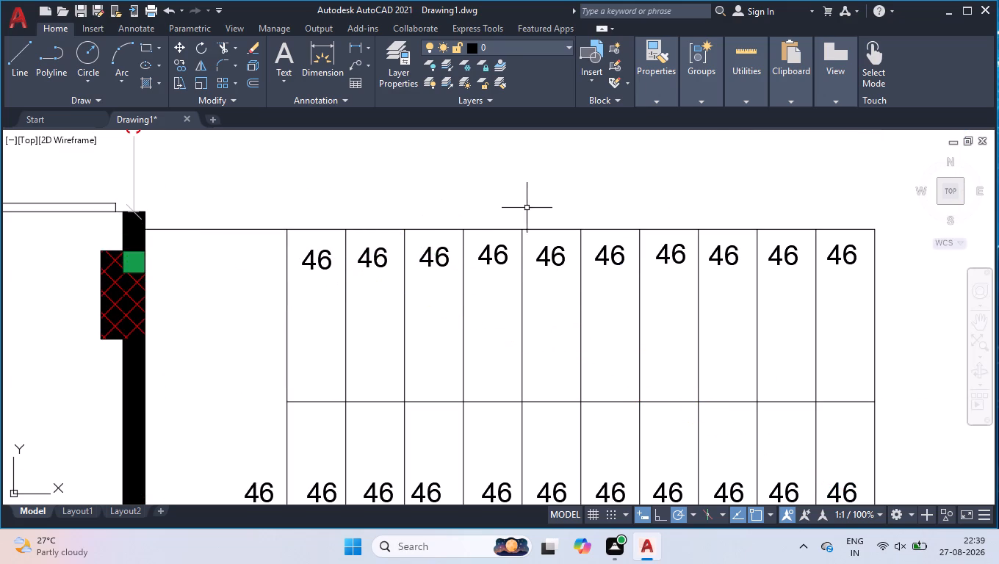
# Renumber the stair texts with TCOUNT from 46 in increments of 1, overwriting them in order along the lower treads, landing and back along the upper treads.
pyautogui.scroll(-1, 589, 210)
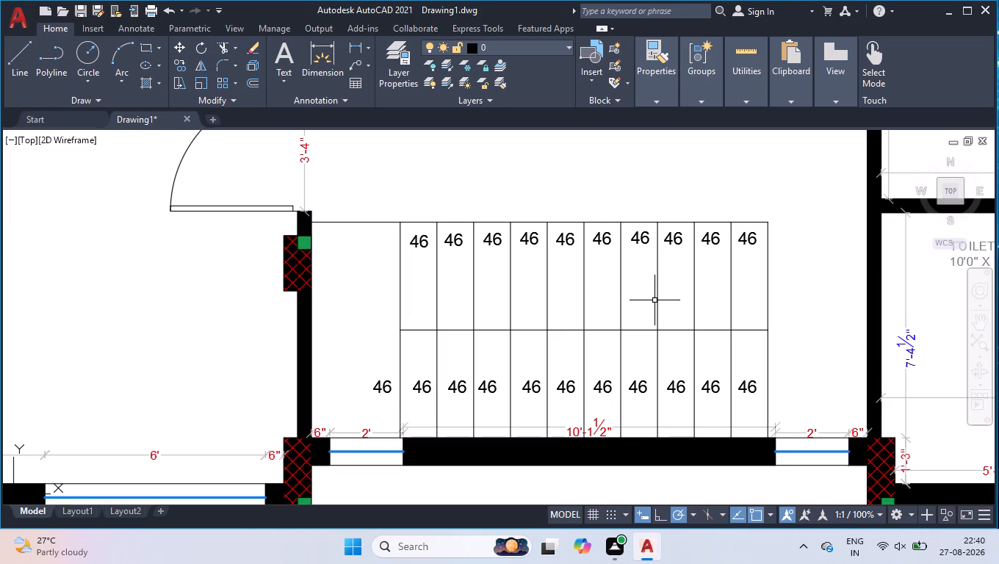
pyautogui.write('TCOU')
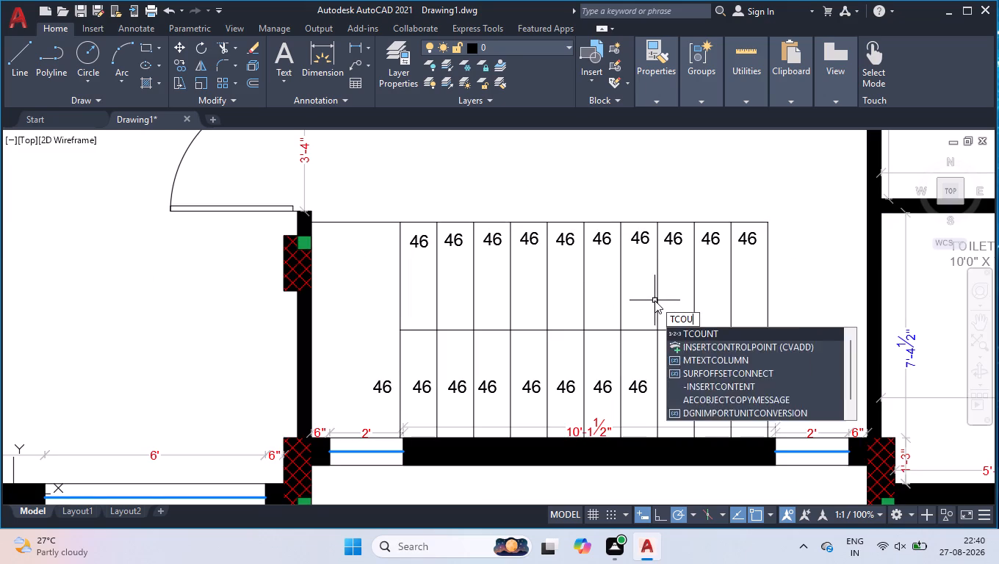
pyautogui.press('Return')
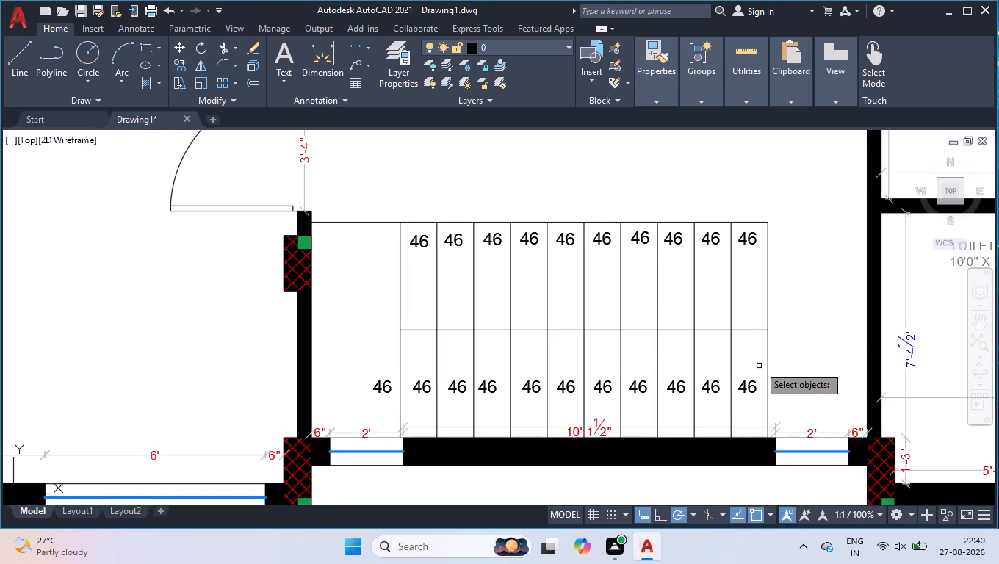
pyautogui.click(753, 384)
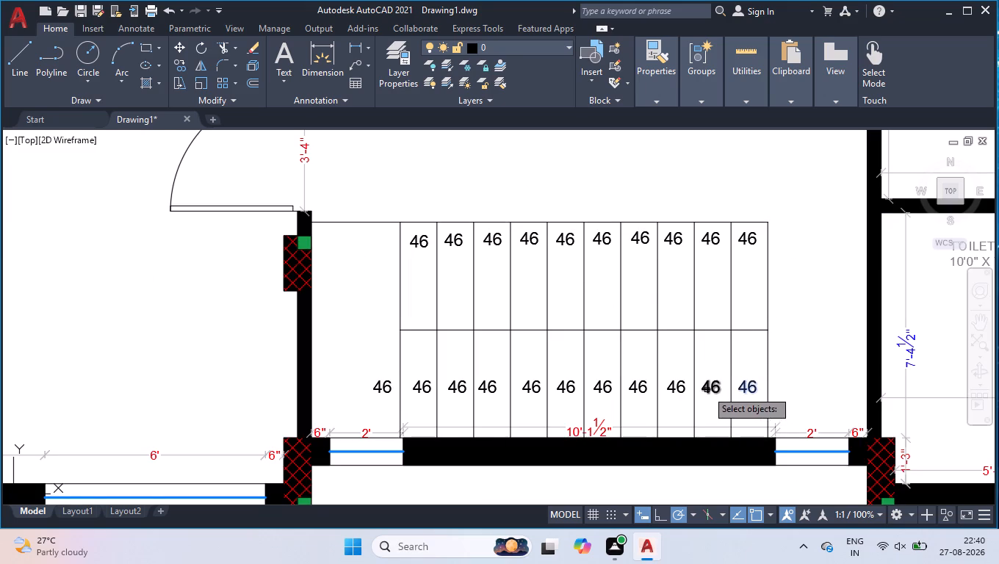
pyautogui.click(707, 390)
pyautogui.click(673, 389)
pyautogui.click(643, 389)
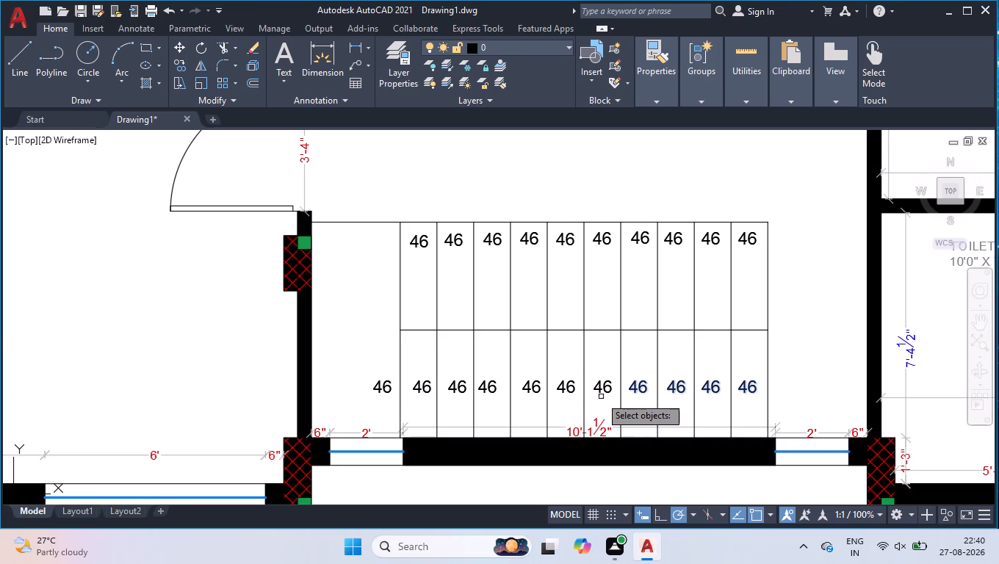
pyautogui.click(597, 388)
pyautogui.click(564, 386)
pyautogui.click(524, 392)
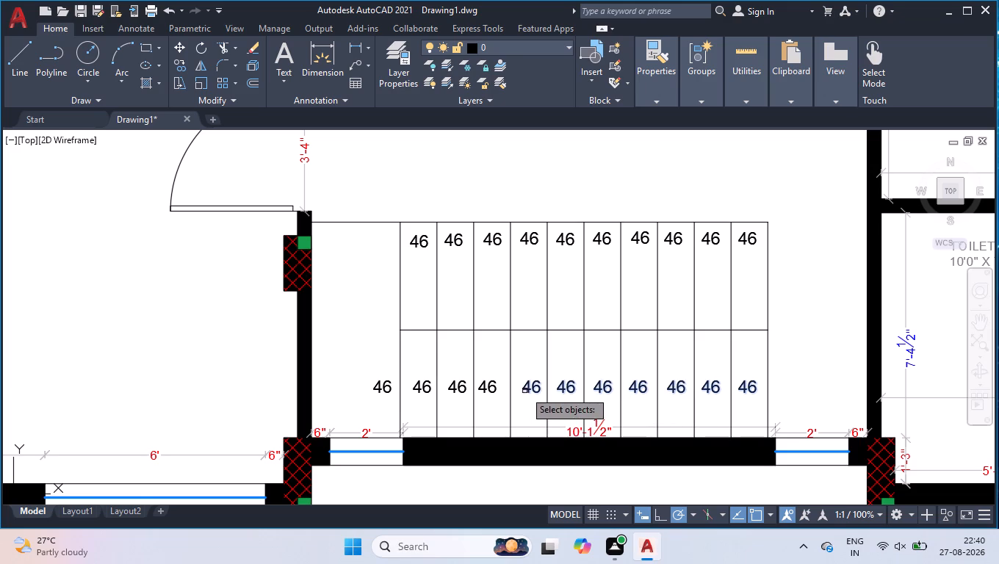
pyautogui.click(491, 390)
pyautogui.click(462, 388)
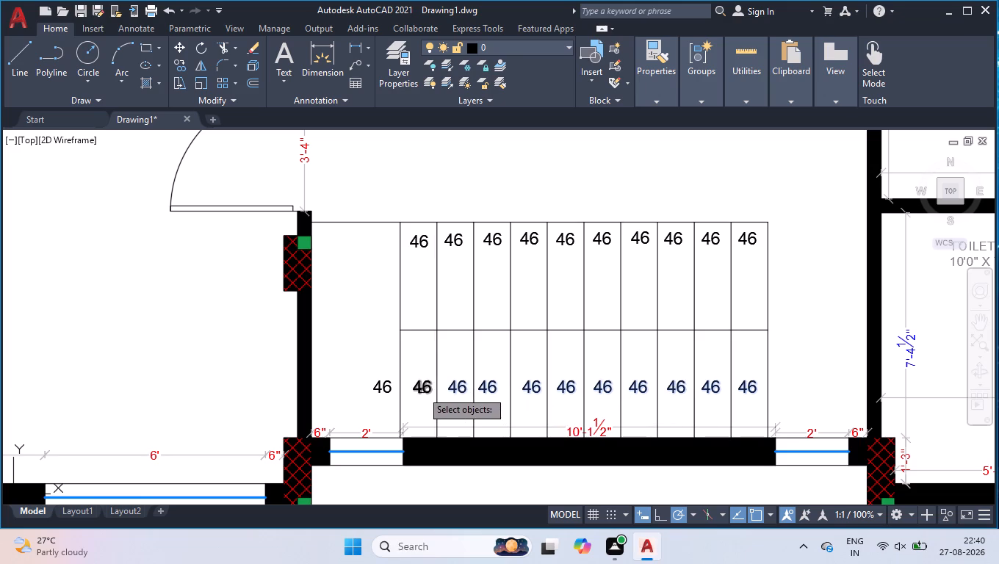
pyautogui.click(422, 391)
pyautogui.click(387, 393)
pyautogui.click(425, 237)
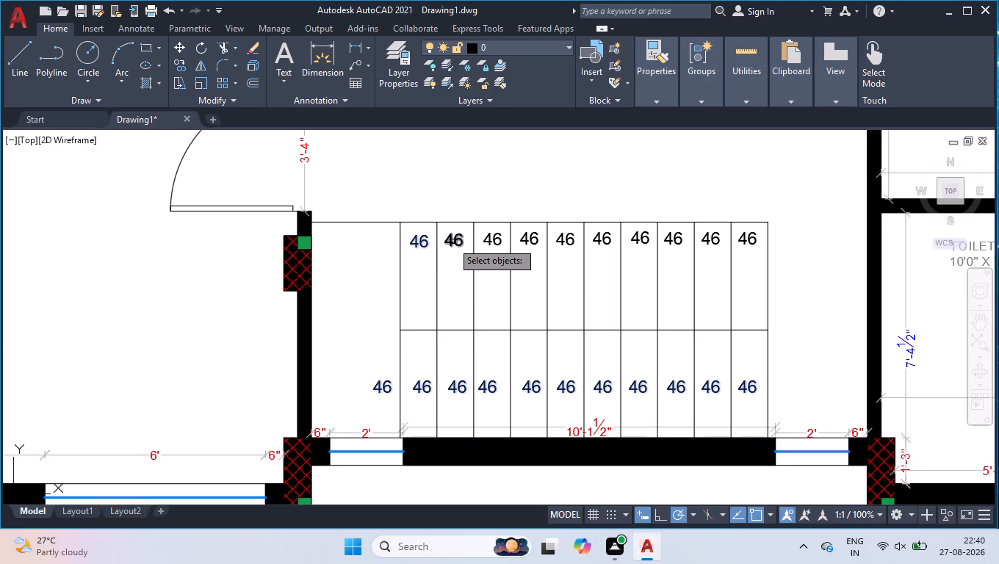
pyautogui.click(452, 242)
pyautogui.click(497, 243)
pyautogui.click(525, 238)
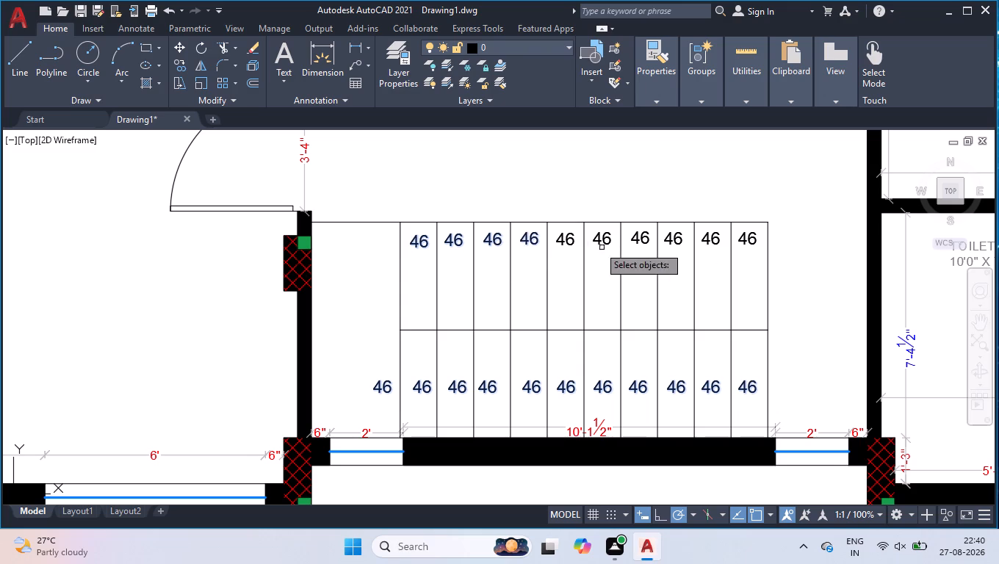
pyautogui.click(566, 245)
pyautogui.click(597, 235)
pyautogui.click(638, 242)
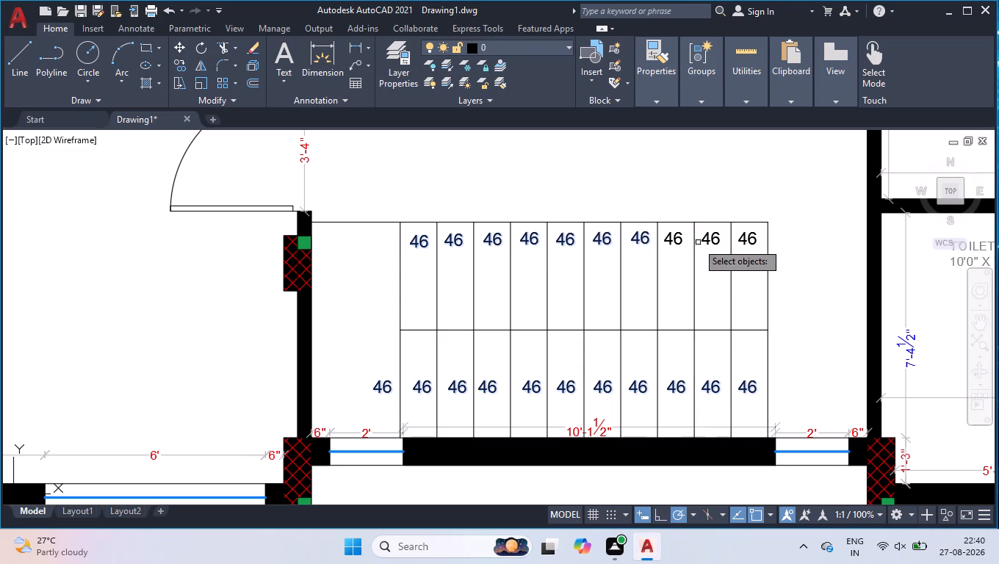
pyautogui.click(673, 242)
pyautogui.click(708, 240)
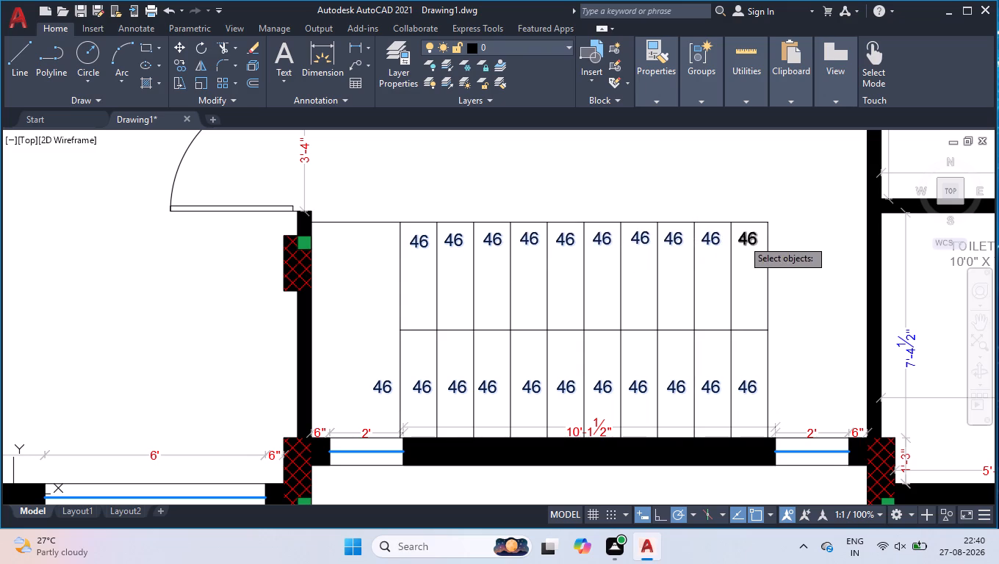
pyautogui.click(743, 239)
pyautogui.press('Return')
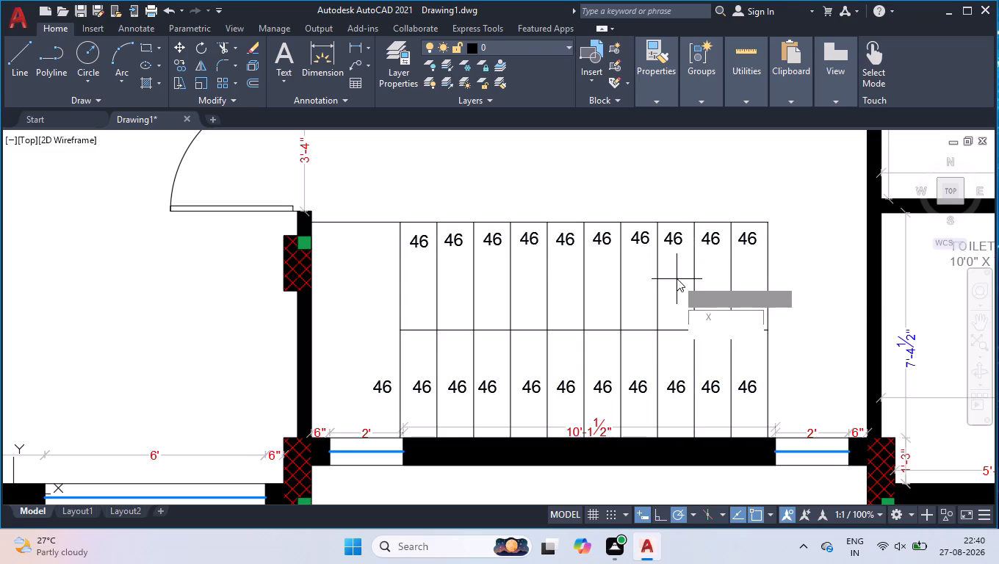
pyautogui.press('Return')
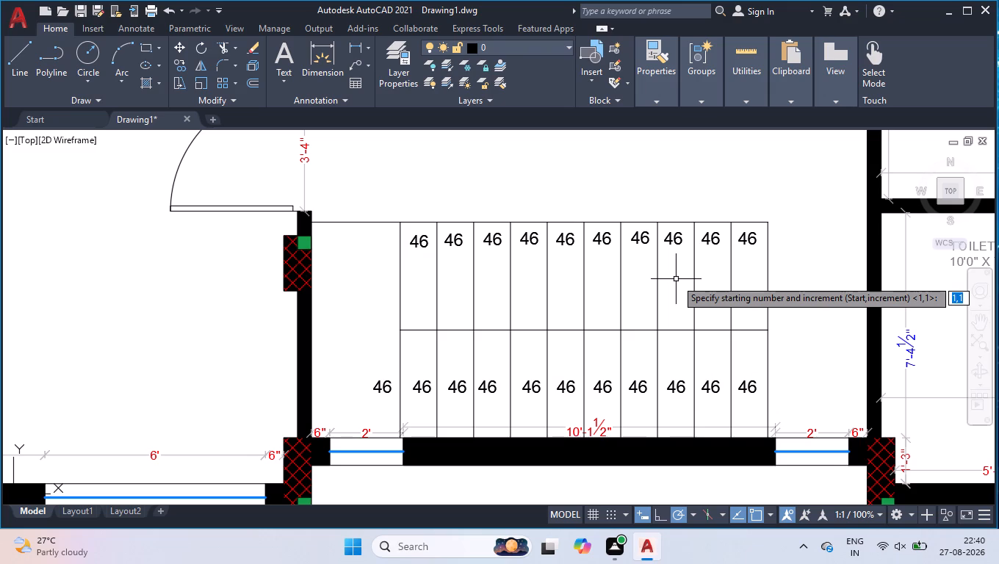
pyautogui.write('46')
pyautogui.write(',1')
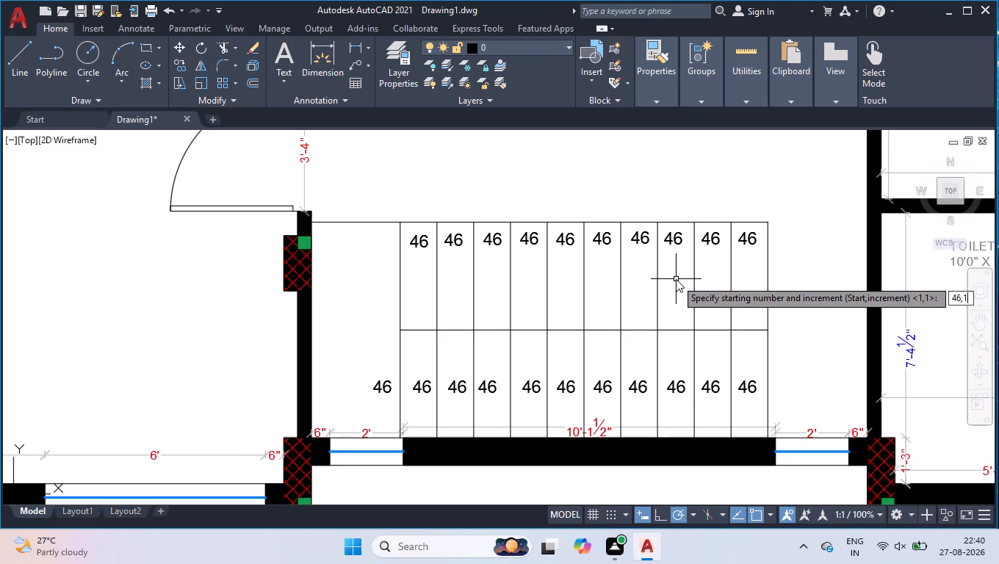
pyautogui.press('Return')
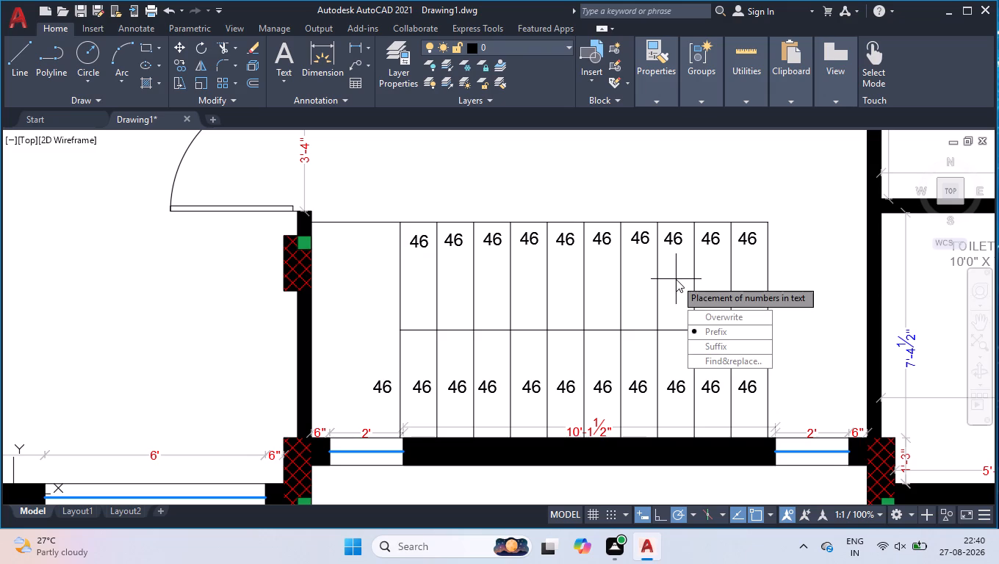
pyautogui.press('Up')
pyautogui.press('Return')
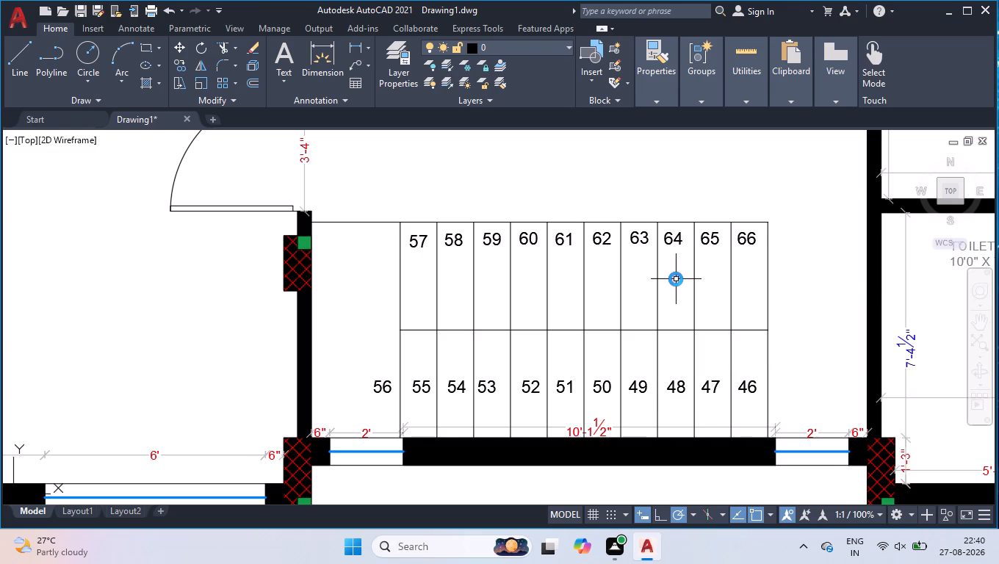
# Draw the stair direction line from beyond treads 46 and 66, through the lower flight, around the landing, and back to the line between 62 and 63.
pyautogui.scroll(-1, 688, 262)
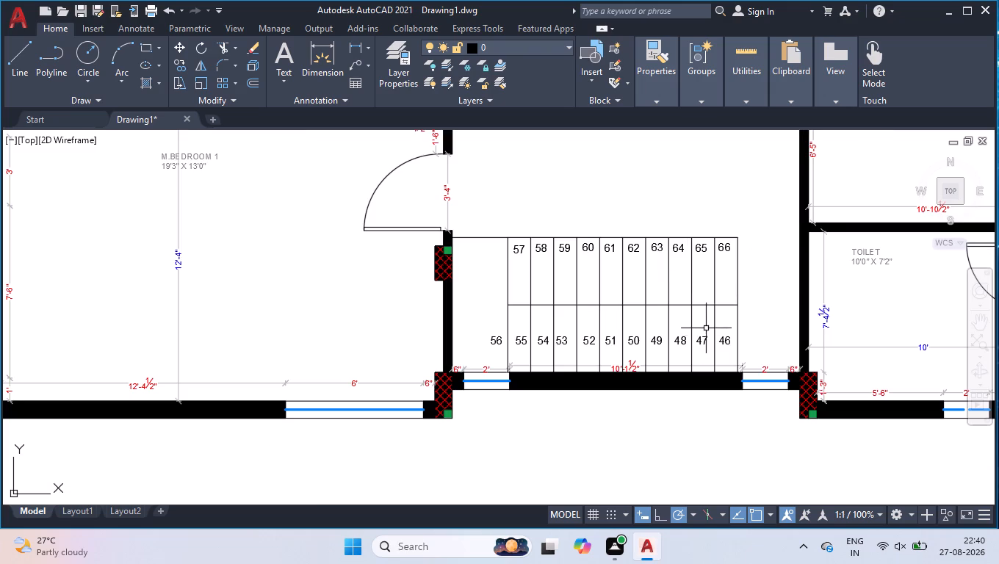
pyautogui.press('l')
pyautogui.press('Return')
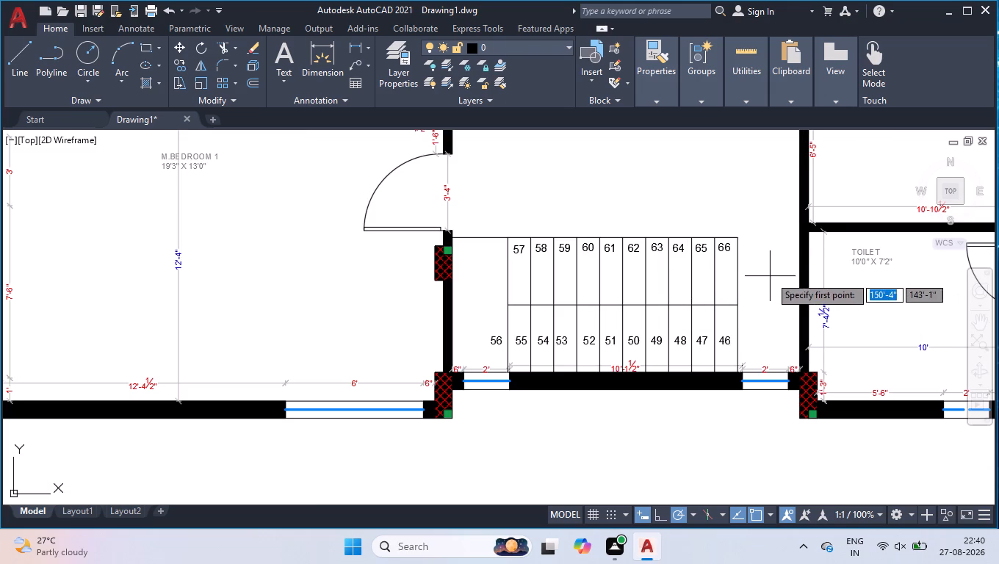
pyautogui.click(770, 276)
pyautogui.click(768, 320)
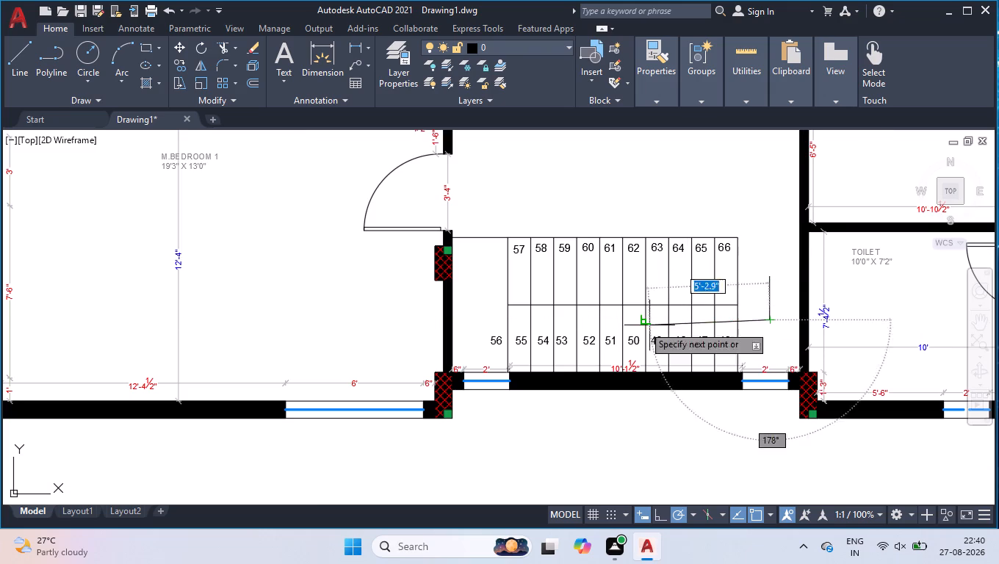
pyautogui.click(477, 321)
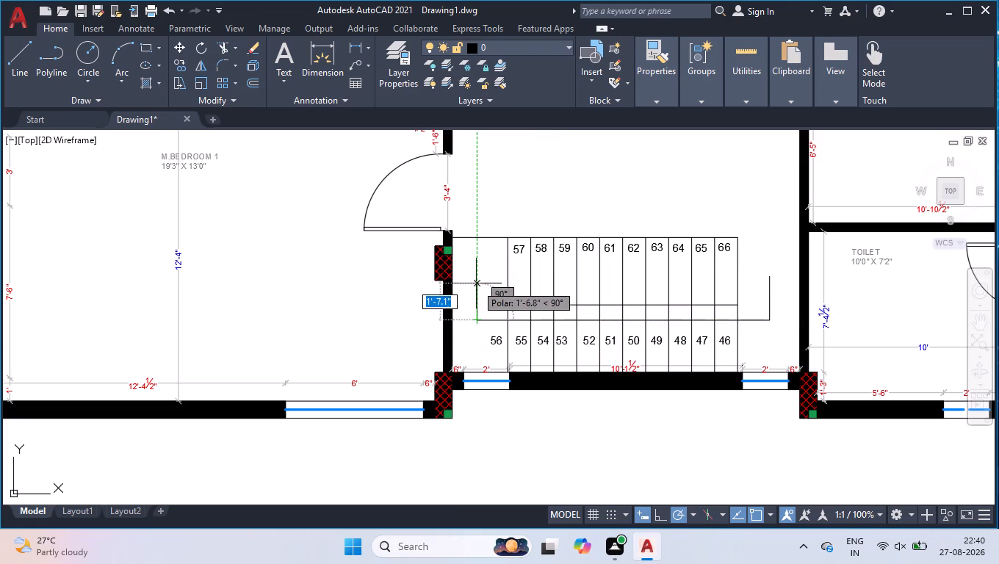
pyautogui.click(476, 278)
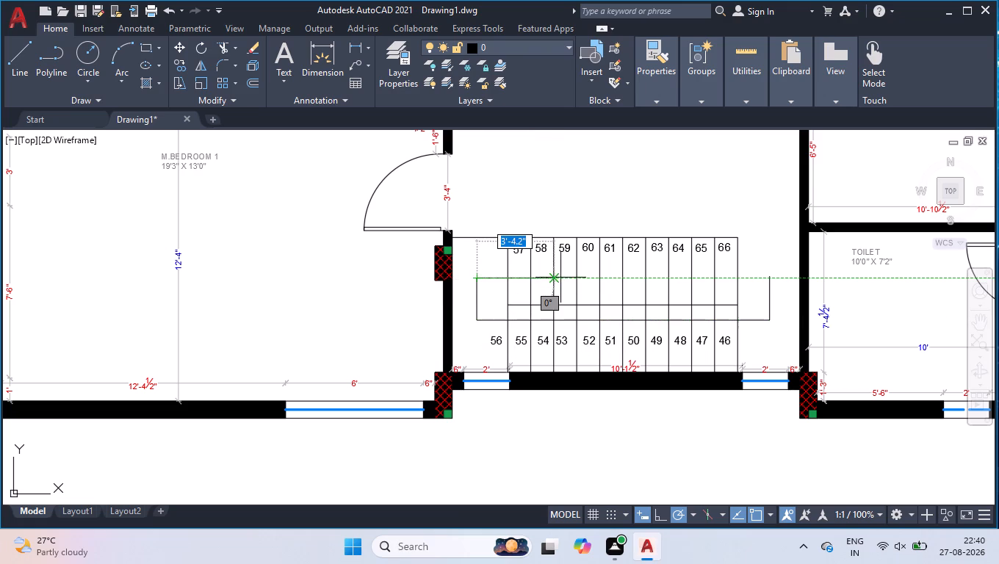
pyautogui.click(643, 278)
pyautogui.press('space')
# Draw a triangular arrowhead at the direction line's end between treads 62 and 63, with sides about 6.2" and a base about 7.7".
pyautogui.scroll(2, 646, 275)
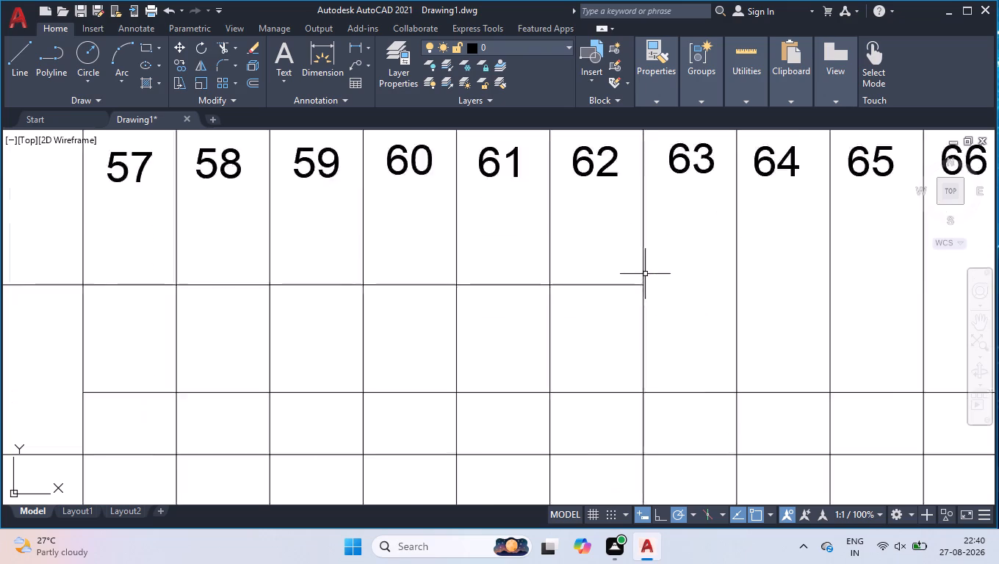
pyautogui.scroll(2, 645, 274)
pyautogui.press('space')
pyautogui.click(642, 289)
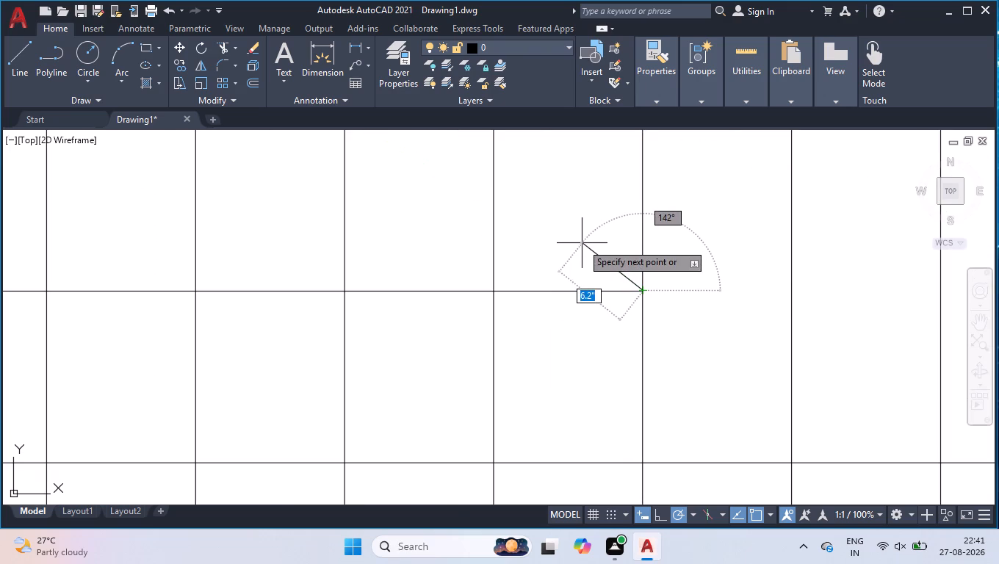
pyautogui.click(582, 243)
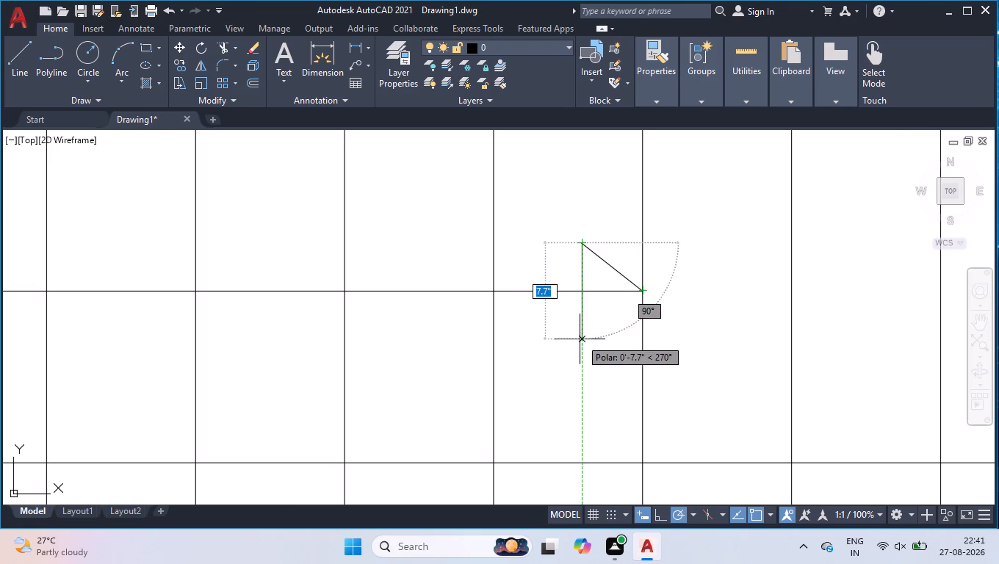
pyautogui.click(584, 338)
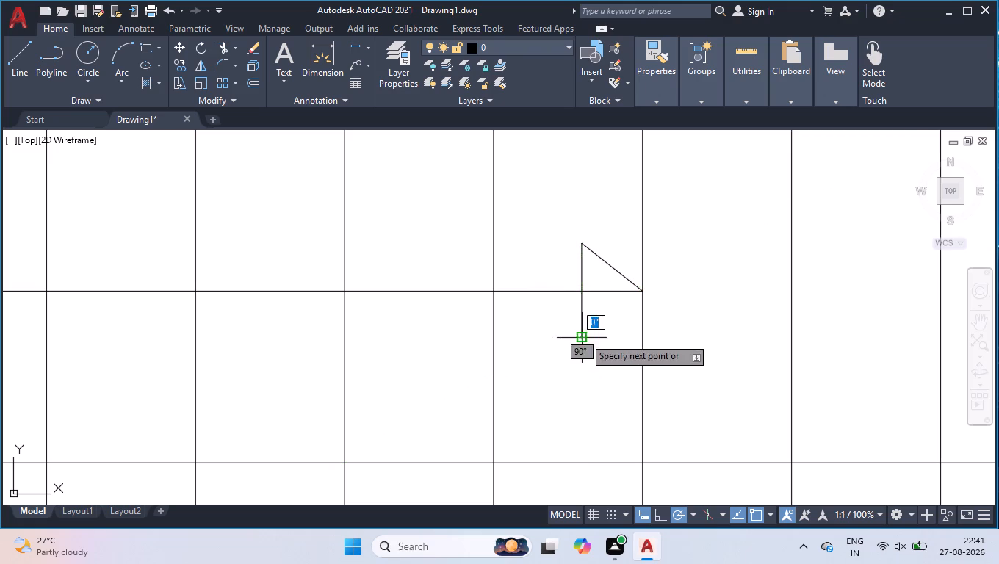
pyautogui.click(641, 294)
pyautogui.press('space')
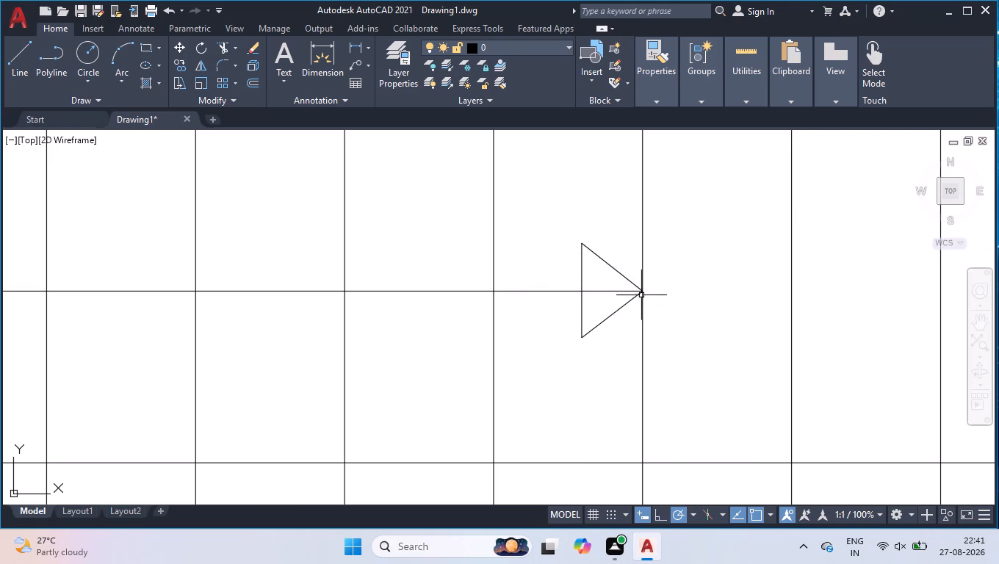
# Set the colour of the whole central staircase, including tread lines, numbers, direction line and arrowhead, to Color 254.
pyautogui.click(616, 243)
pyautogui.click(563, 333)
pyautogui.scroll(-4, 569, 328)
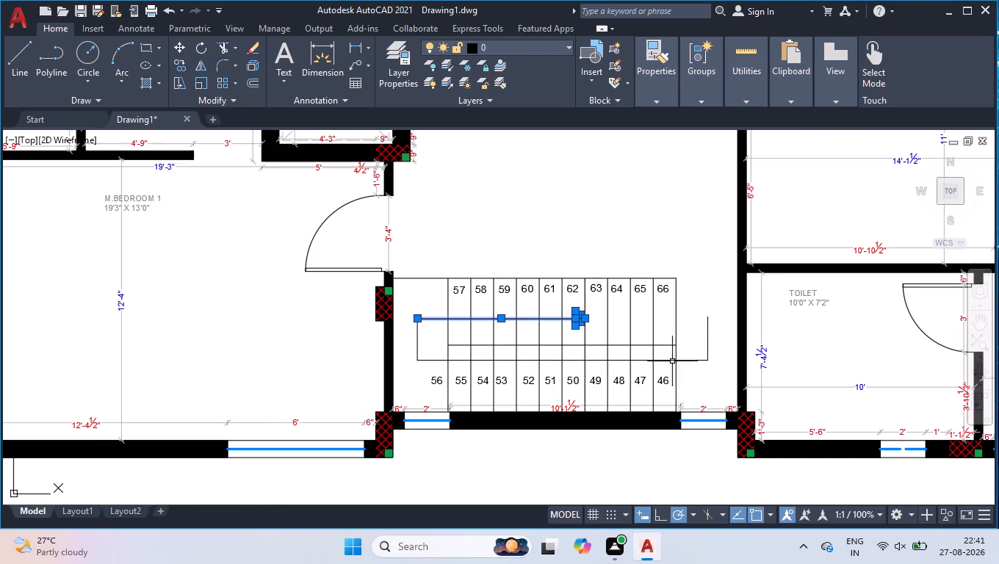
pyautogui.moveTo(723, 339); pyautogui.dragTo(716, 345)
pyautogui.click(696, 382)
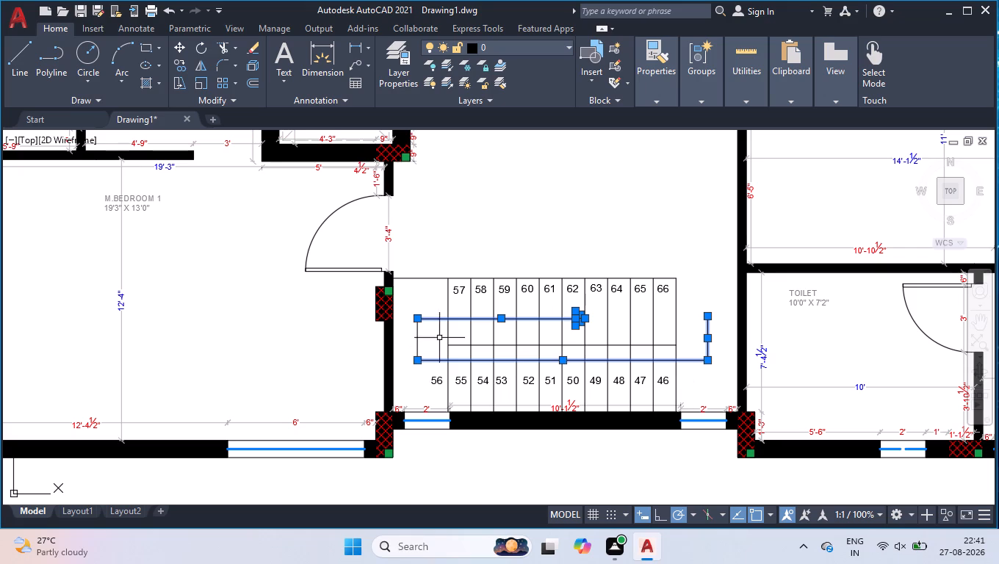
pyautogui.click(416, 338)
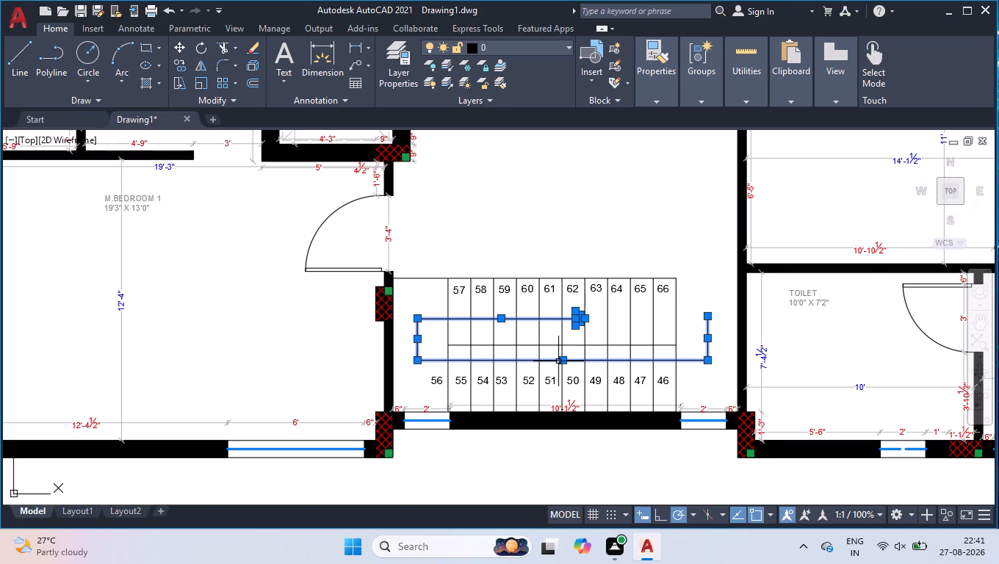
pyautogui.hotkey('ctrl', '1')
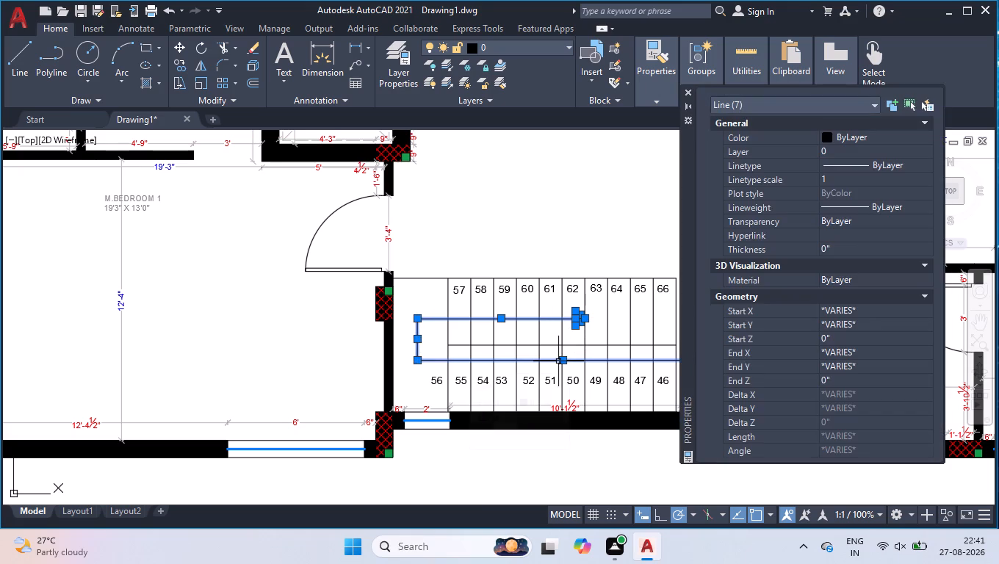
pyautogui.click(683, 93)
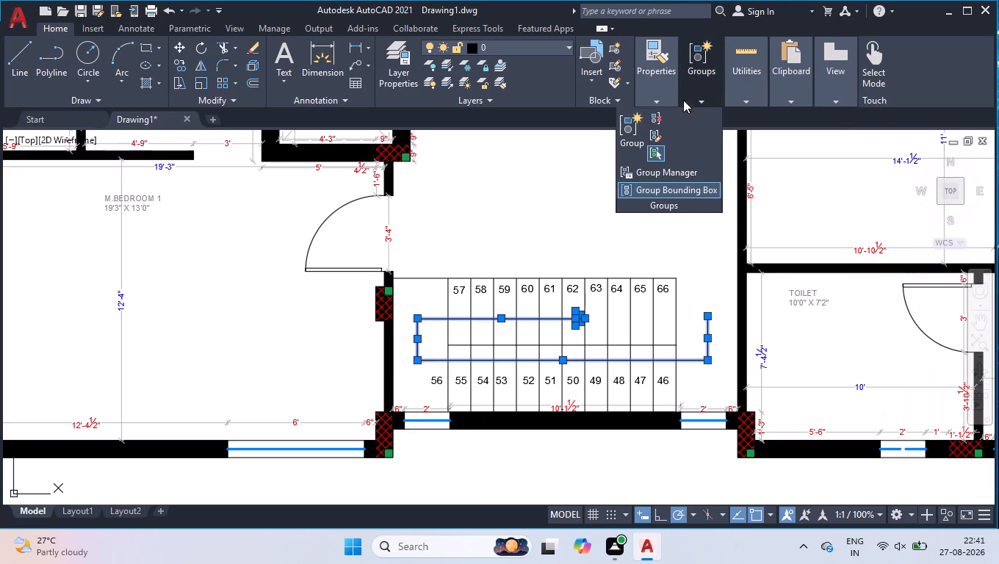
pyautogui.click(685, 247)
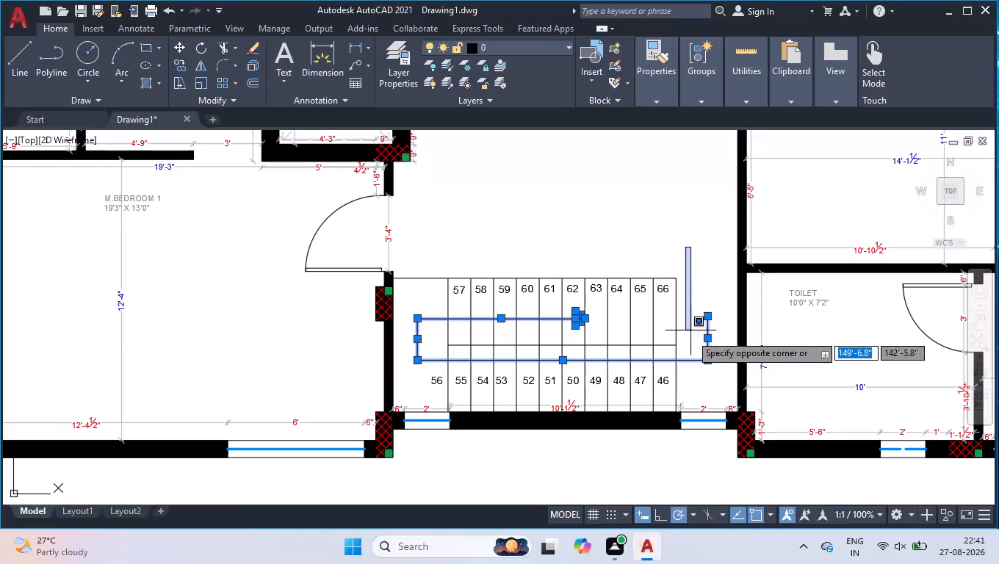
pyautogui.click(416, 395)
pyautogui.hotkey('ctrl', '1')
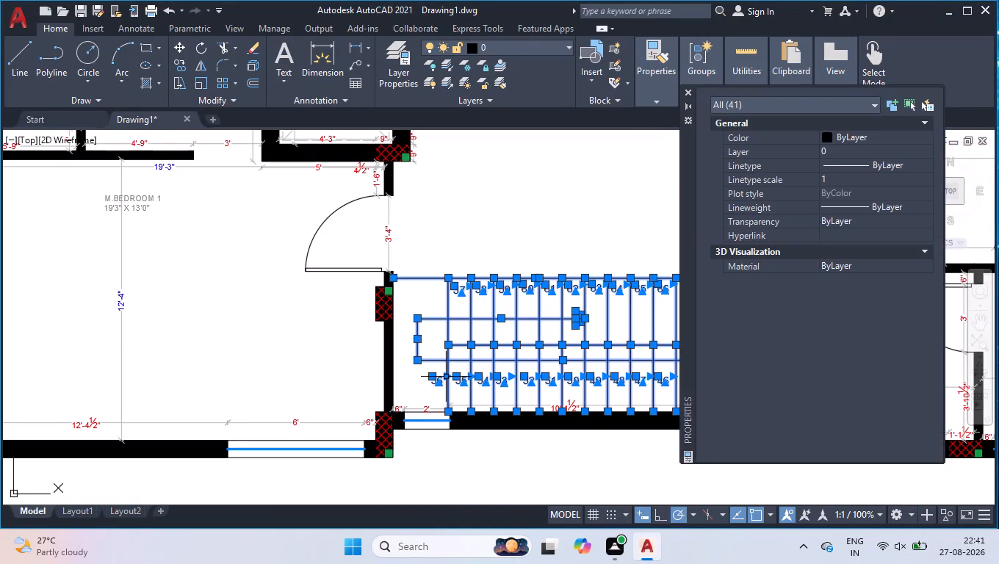
pyautogui.doubleClick(856, 136)
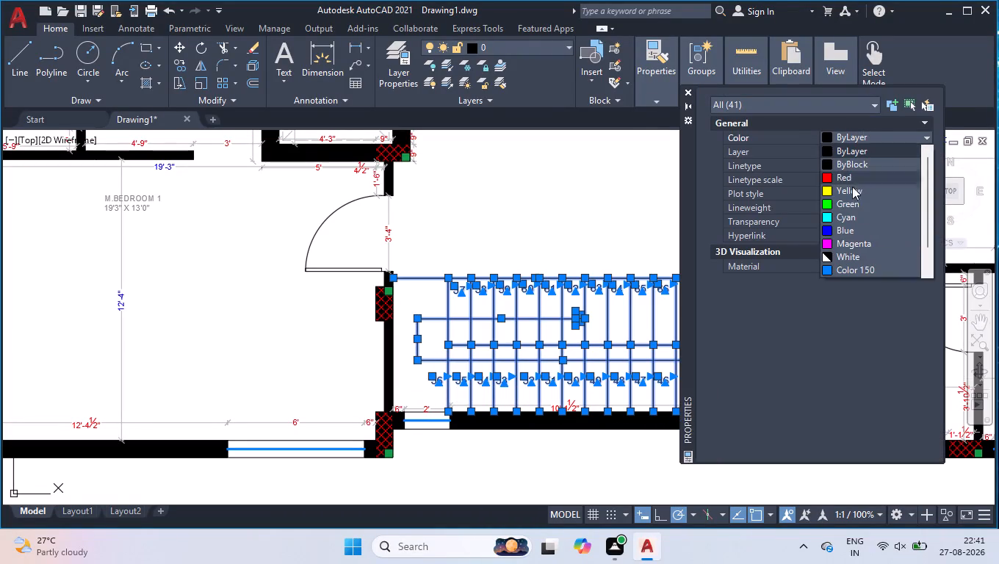
pyautogui.scroll(-2, 864, 233)
pyautogui.click(859, 259)
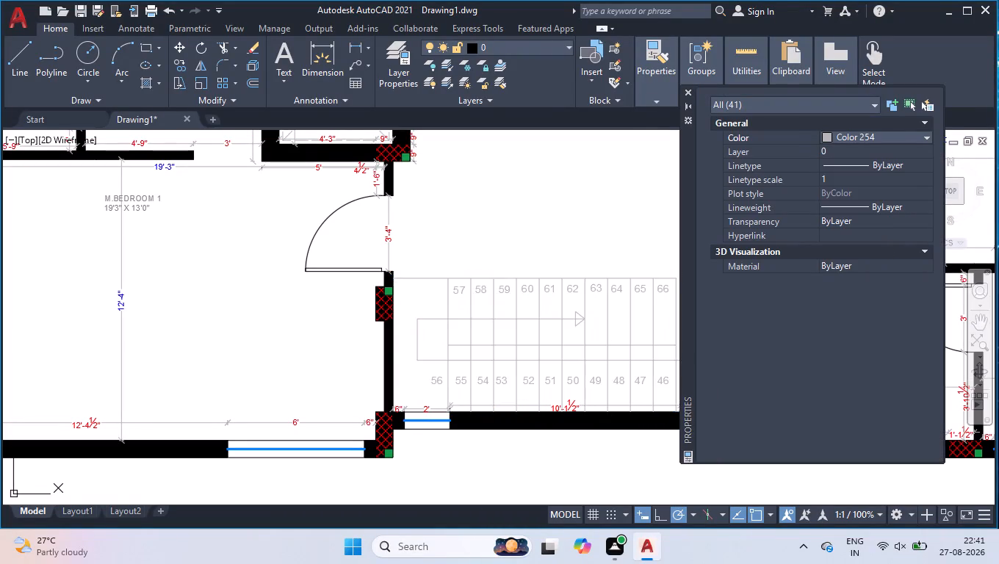
pyautogui.click(690, 90)
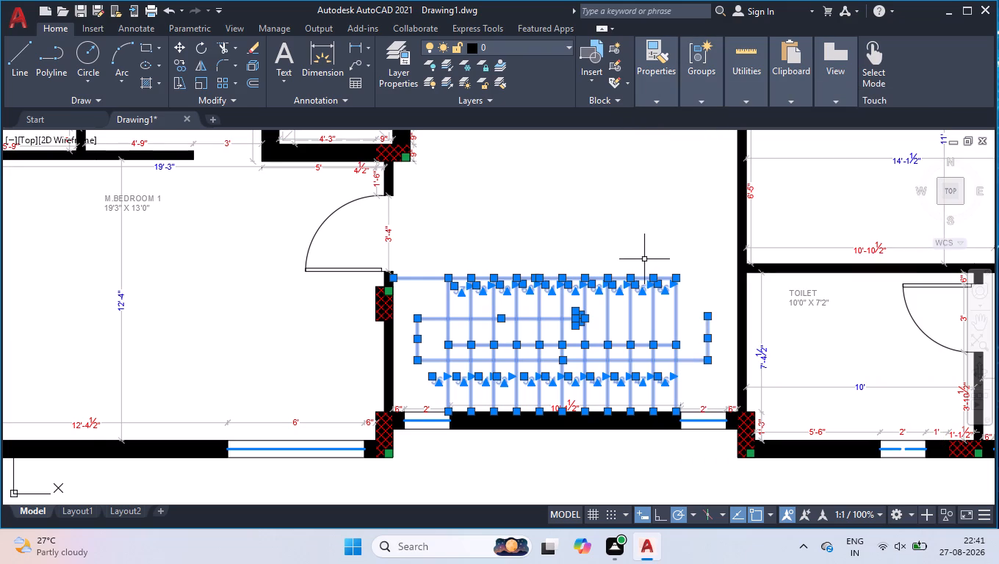
pyautogui.keyDown('shift'); pyautogui.click(699, 251); pyautogui.keyUp('shift')
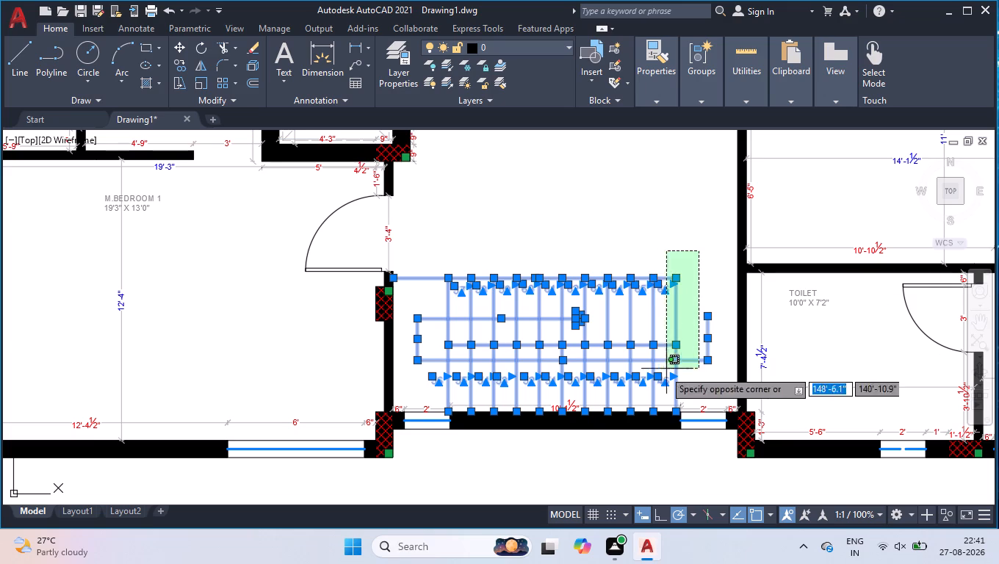
pyautogui.keyDown('shift'); pyautogui.click(403, 384); pyautogui.keyUp('shift')
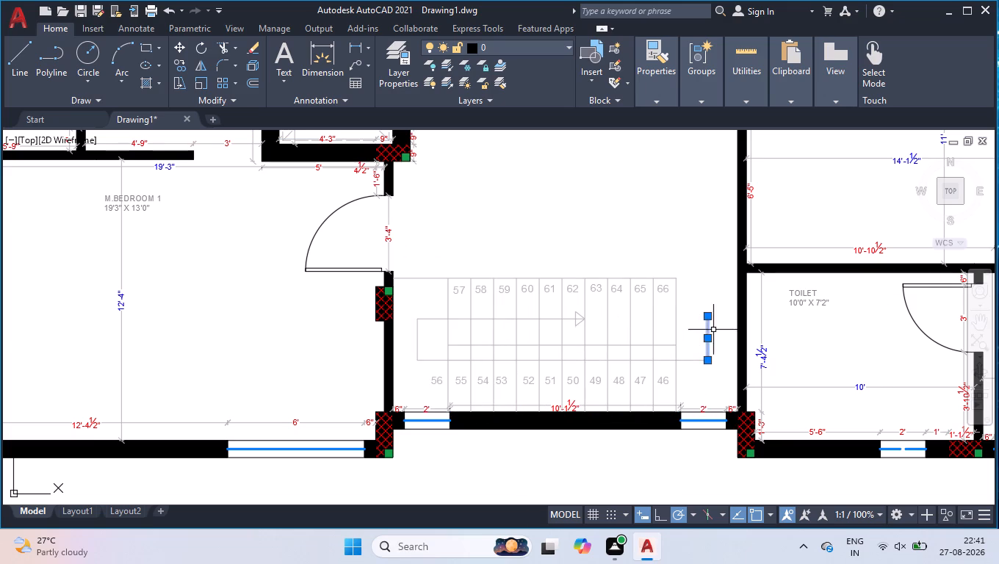
pyautogui.keyDown('shift'); pyautogui.click(715, 328); pyautogui.keyUp('shift')
pyautogui.keyDown('shift'); pyautogui.click(701, 344); pyautogui.keyUp('shift')
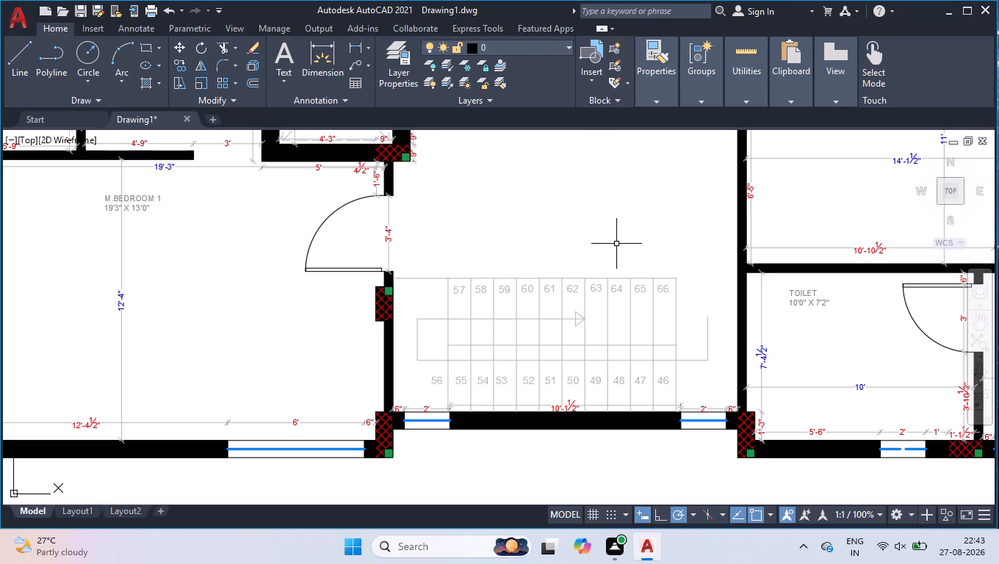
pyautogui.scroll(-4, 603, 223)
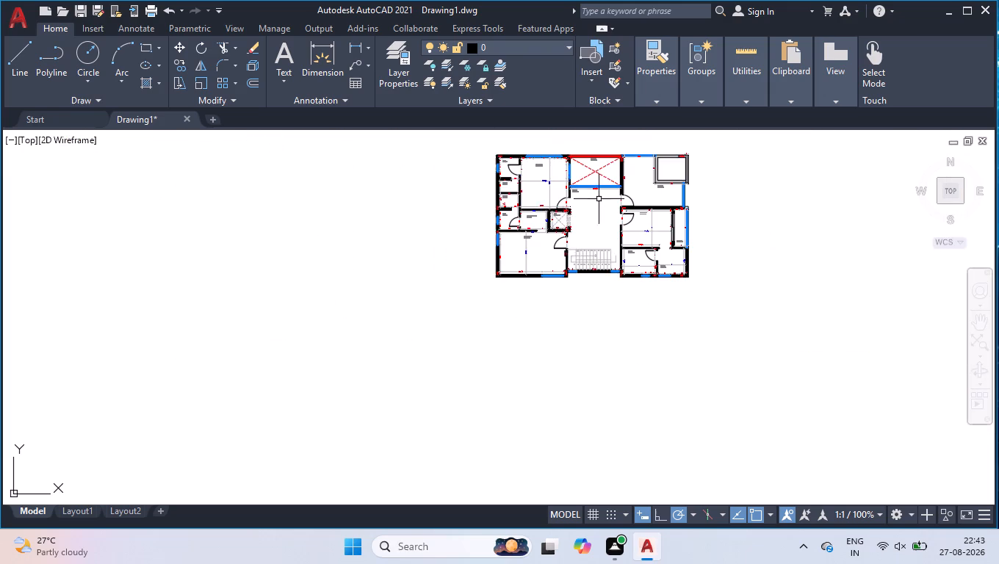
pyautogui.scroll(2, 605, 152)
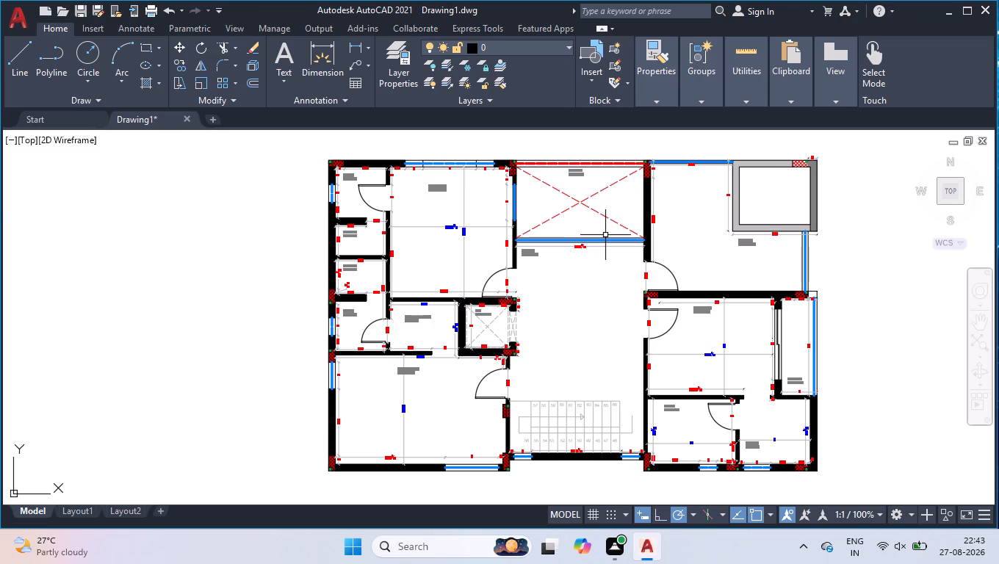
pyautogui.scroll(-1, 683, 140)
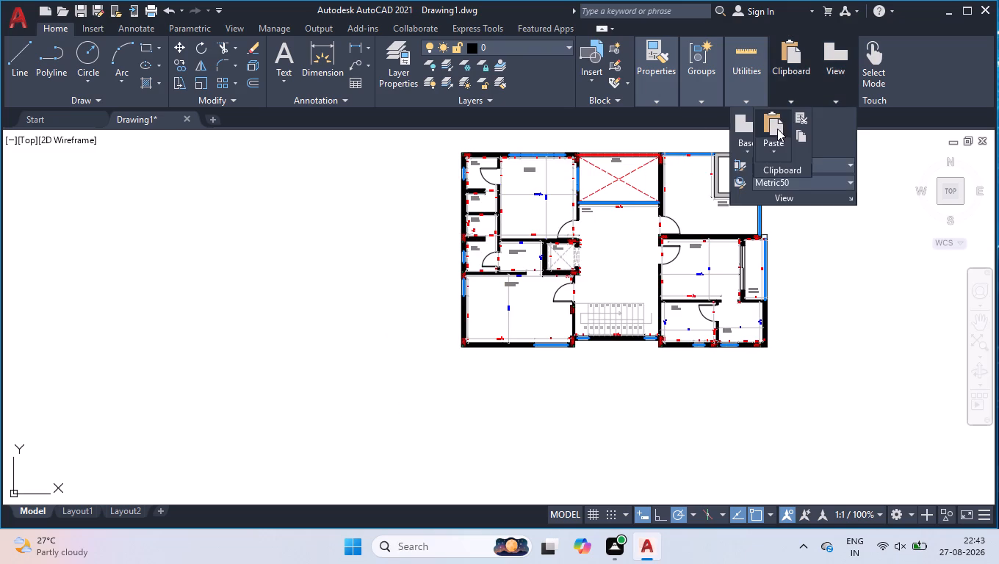
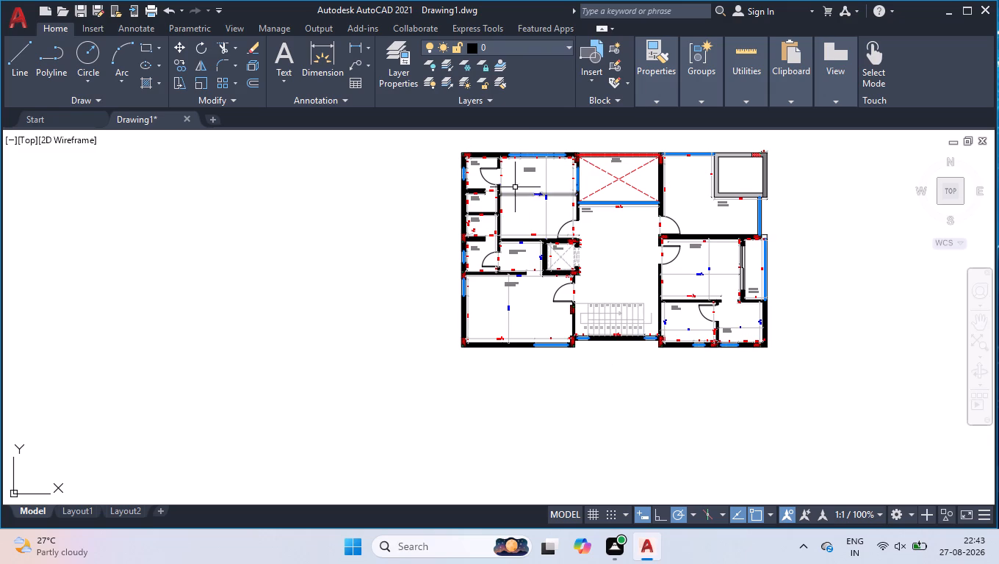
# Add the text V2 at 4" height outside the upper toilet's window beside BEDROOM 3.
pyautogui.scroll(3, 522, 142)
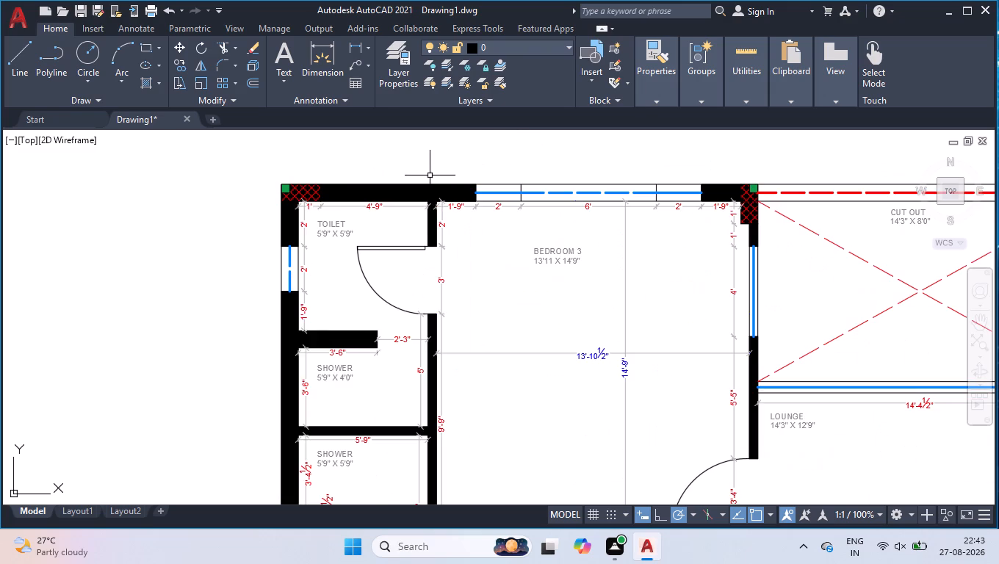
pyautogui.scroll(2, 249, 282)
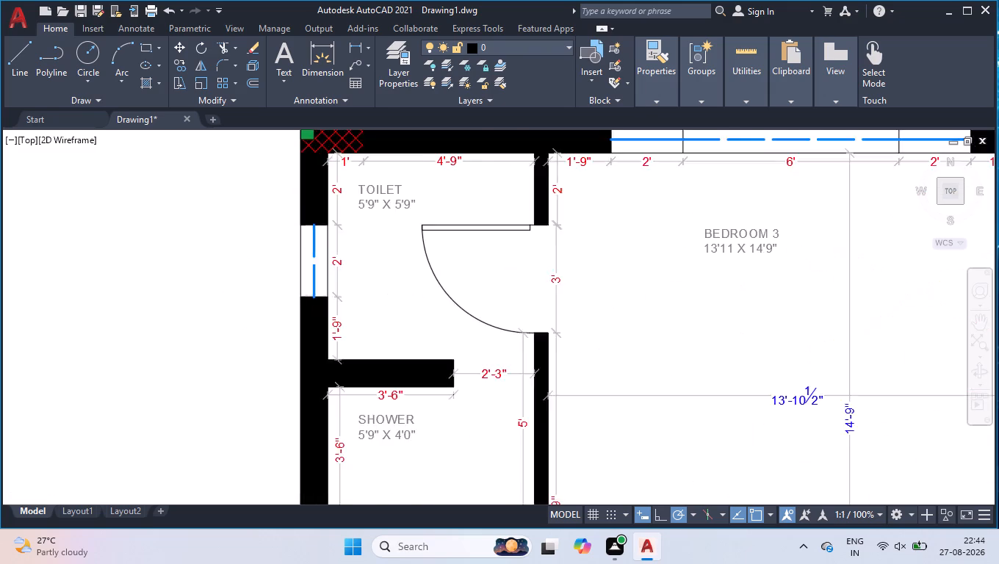
pyautogui.click(279, 57)
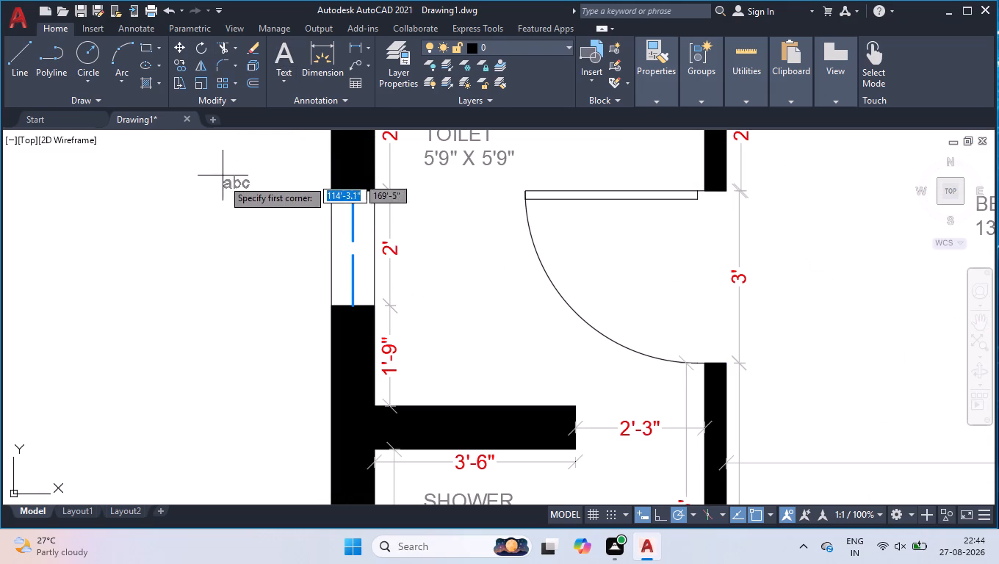
pyautogui.moveTo(231, 203); pyautogui.dragTo(248, 212)
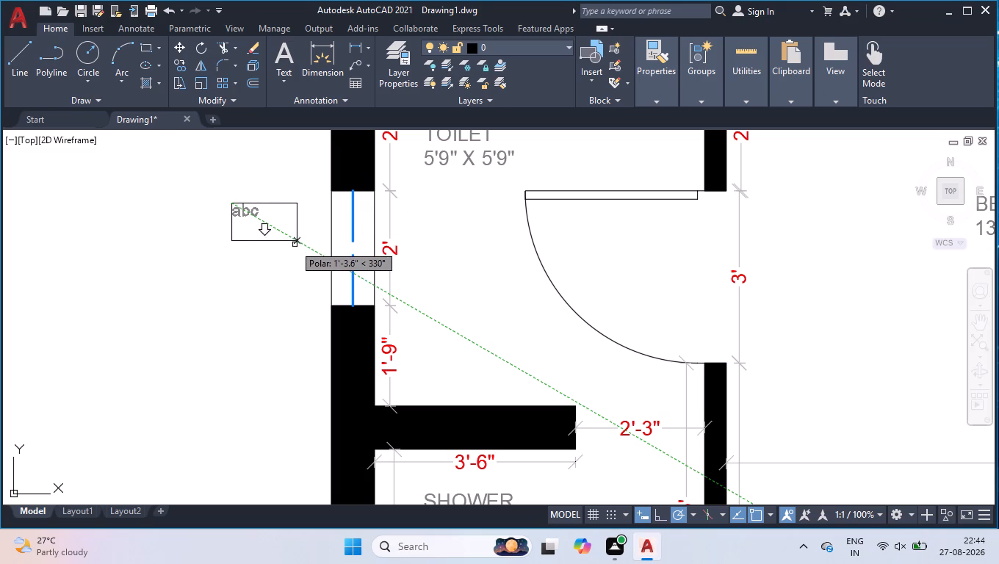
pyautogui.click(298, 248)
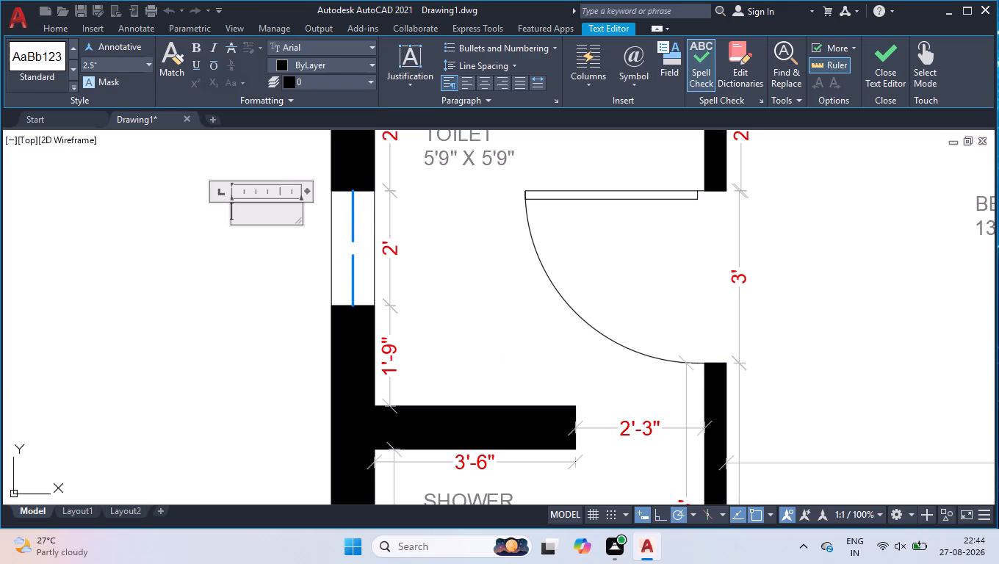
pyautogui.click(122, 68)
pyautogui.press('4')
pyautogui.press('Return')
pyautogui.write('V2')
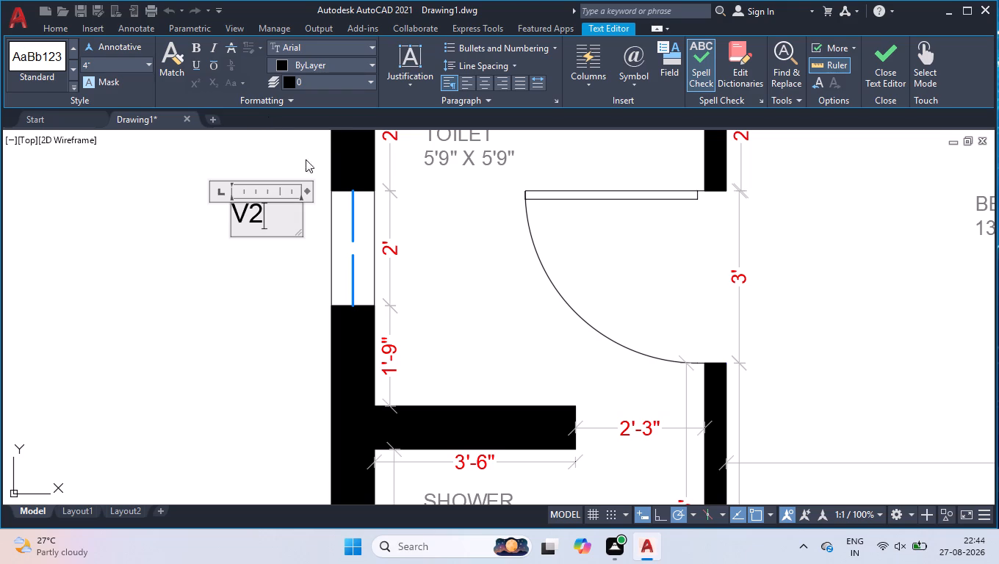
# Set the colour of the V2 text to index colour 12.
pyautogui.moveTo(277, 211); pyautogui.dragTo(187, 214)
pyautogui.click(320, 68)
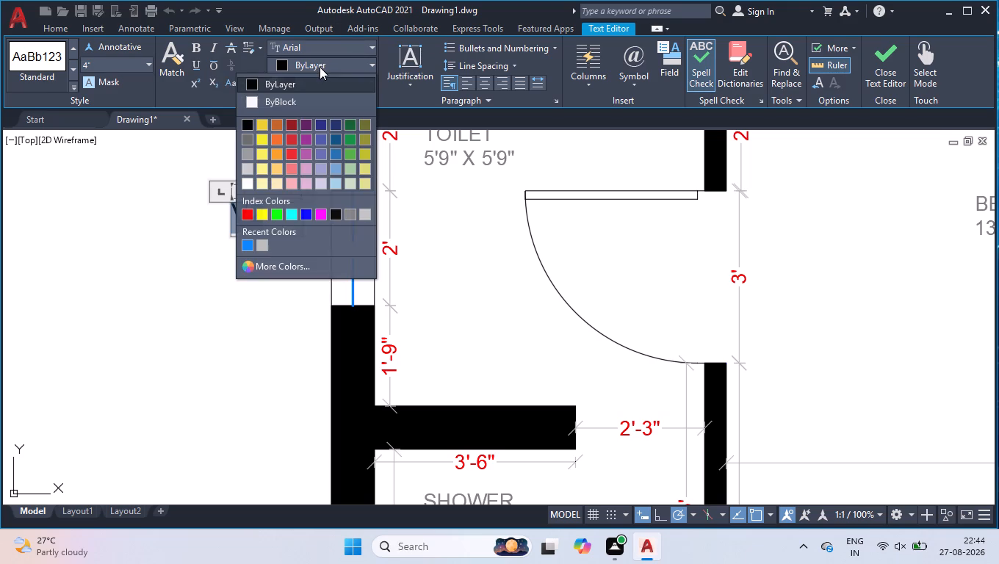
pyautogui.click(245, 266)
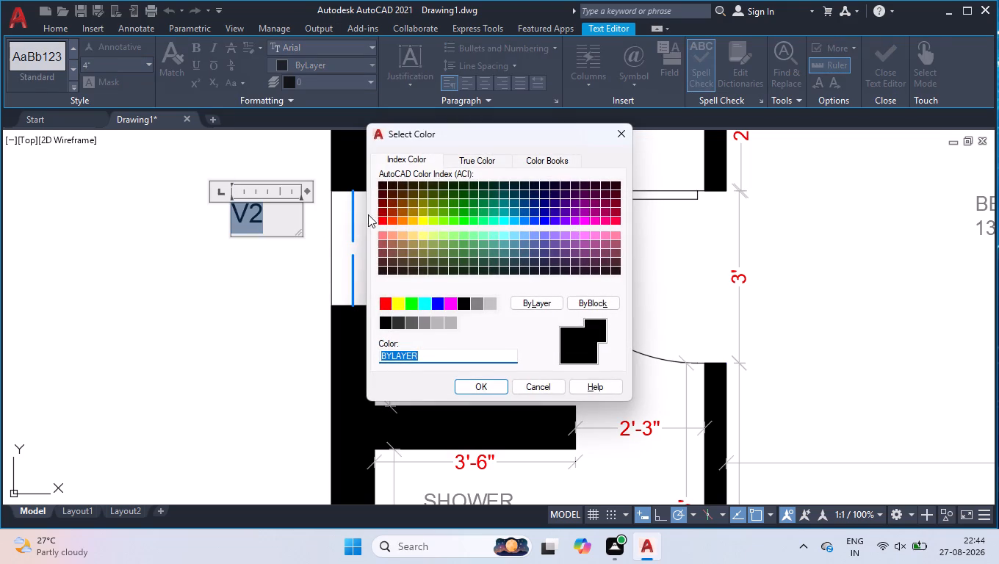
pyautogui.click(385, 211)
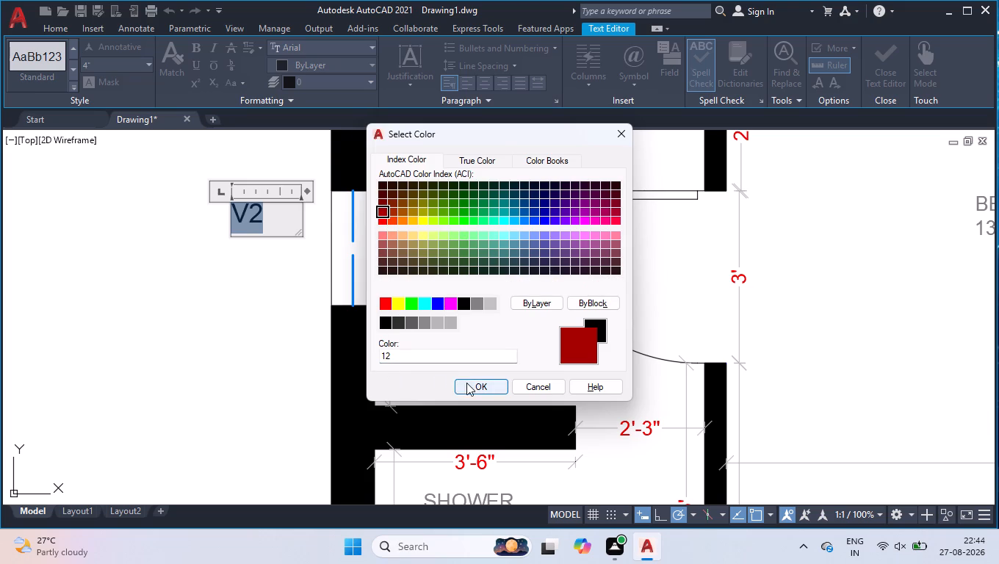
pyautogui.click(466, 383)
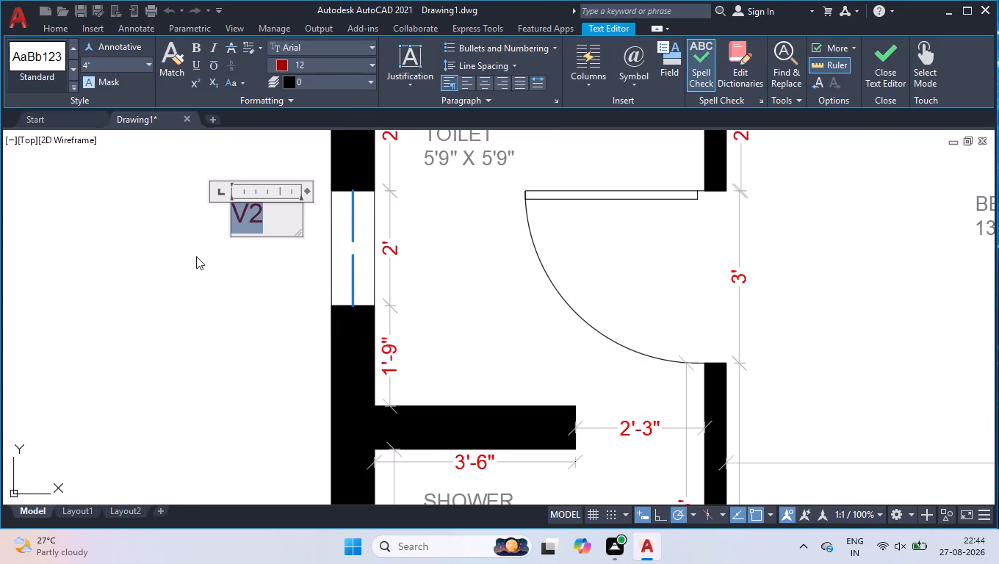
pyautogui.click(215, 261)
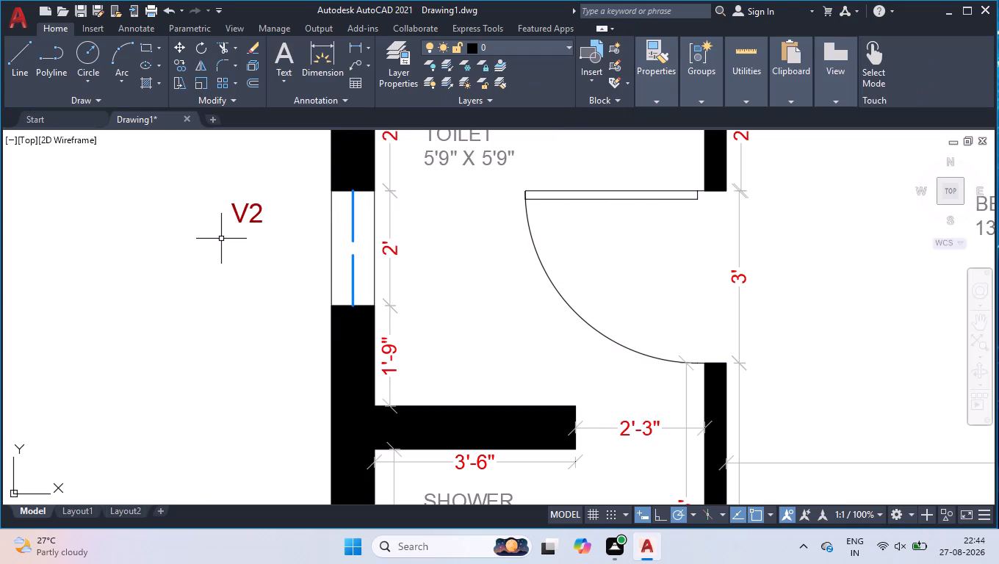
# Draw a rectangle about 10.9" by 9" around the V2 text.
pyautogui.write('REC')
pyautogui.press('Return')
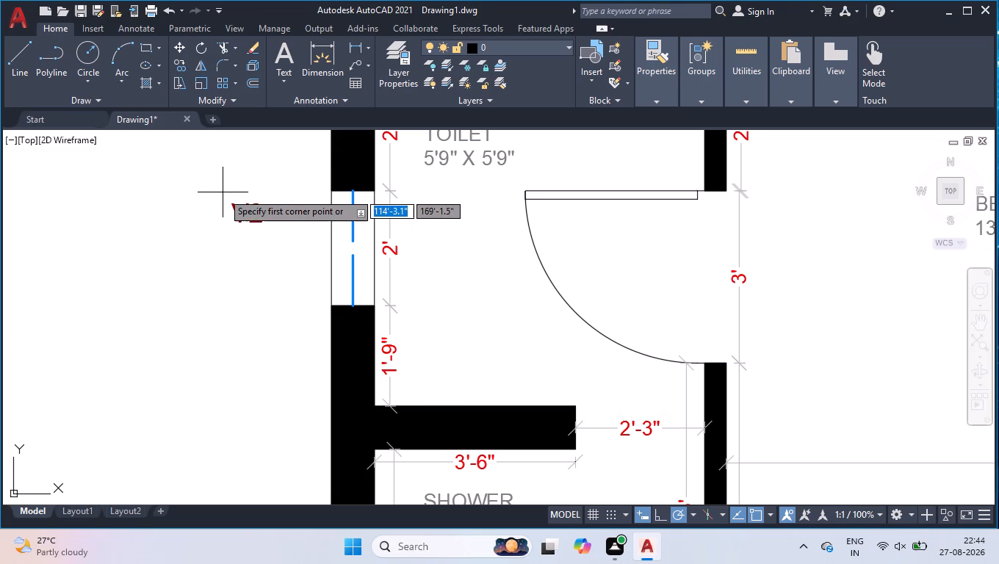
pyautogui.click(223, 192)
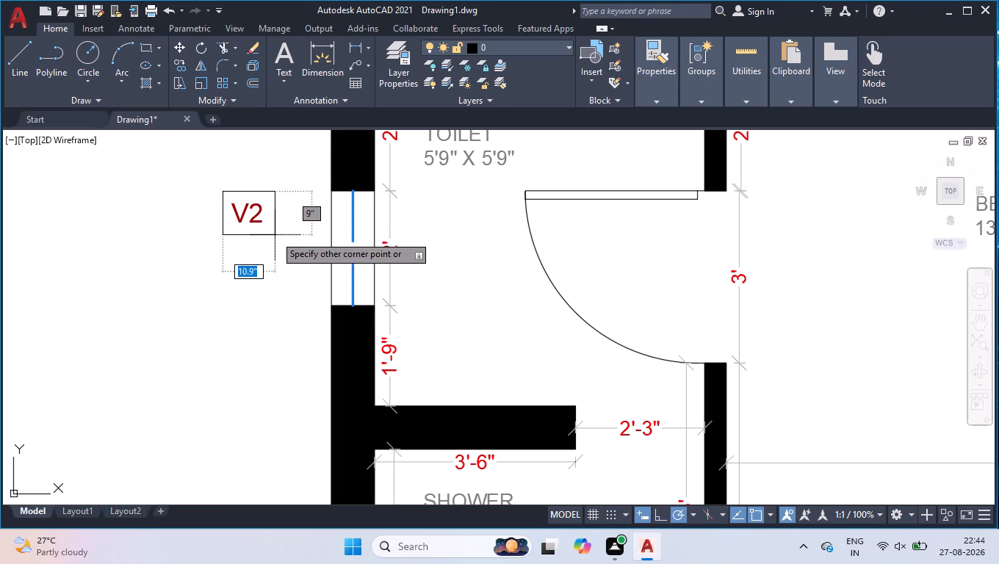
pyautogui.click(275, 235)
# Set the colour of the rectangle around V2 to index colour 12.
pyautogui.click(281, 220)
pyautogui.click(272, 236)
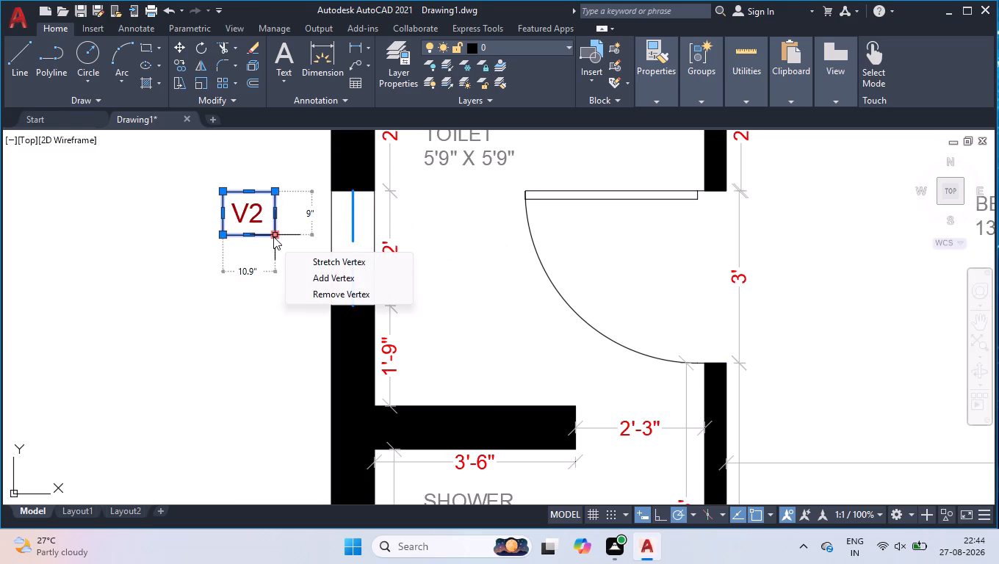
pyautogui.hotkey('ctrl', '1')
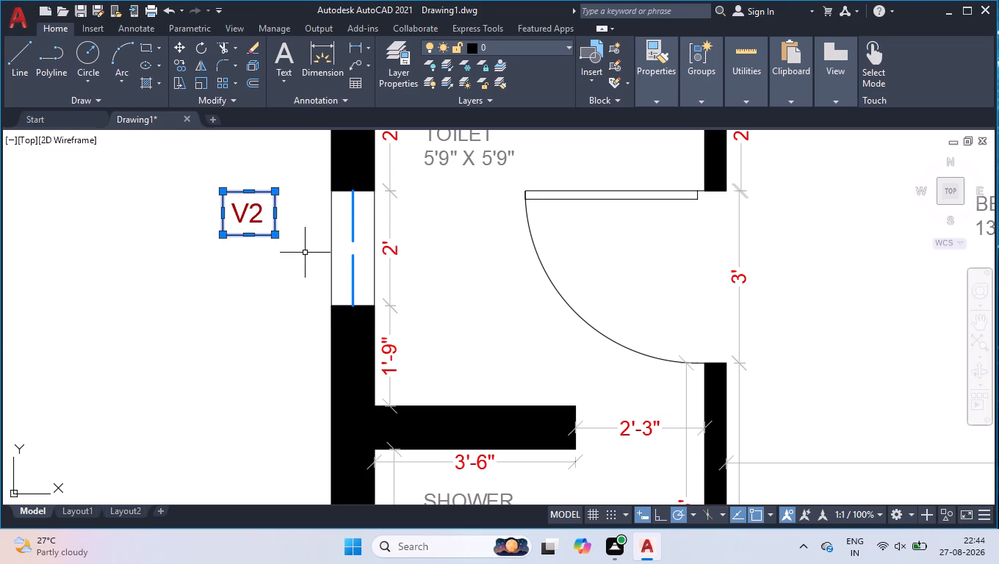
pyautogui.hotkey('ctrl', '1')
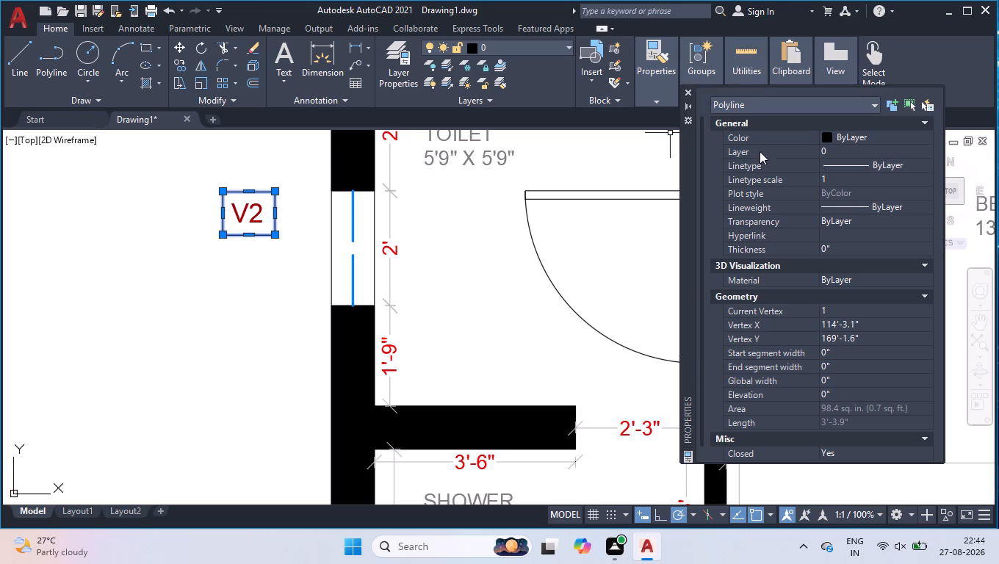
pyautogui.click(832, 140)
pyautogui.click(835, 139)
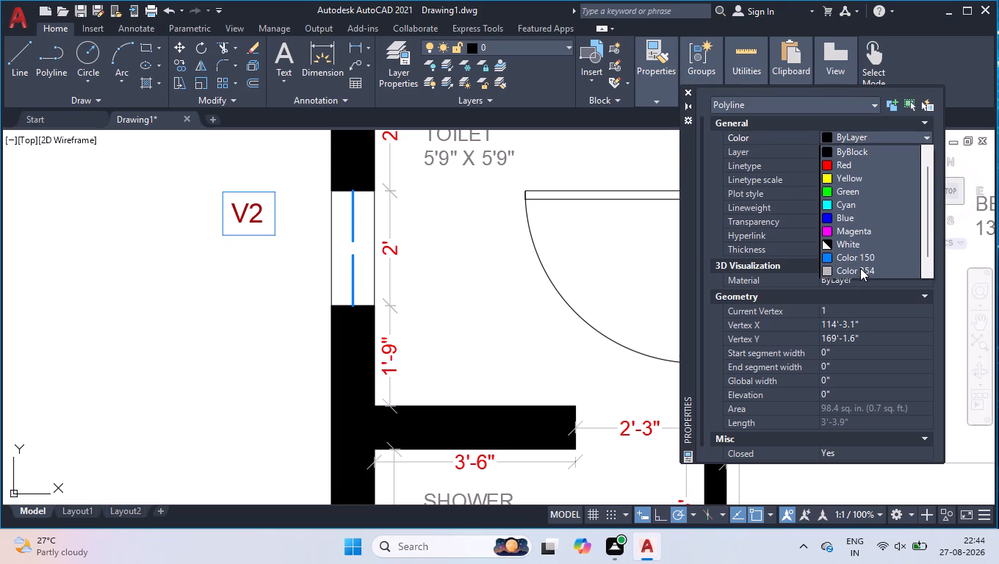
pyautogui.scroll(-3, 864, 257)
pyautogui.click(873, 271)
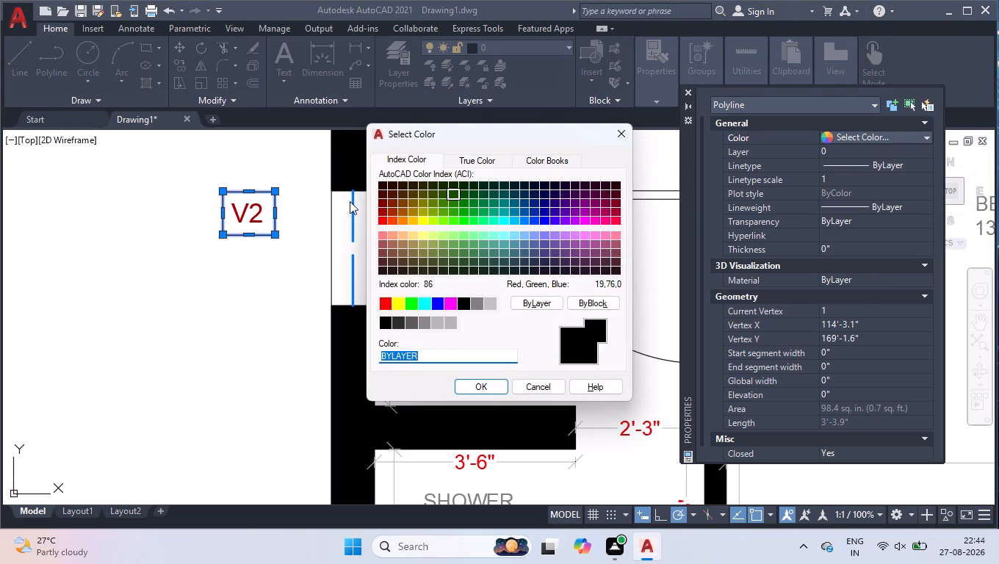
pyautogui.click(378, 213)
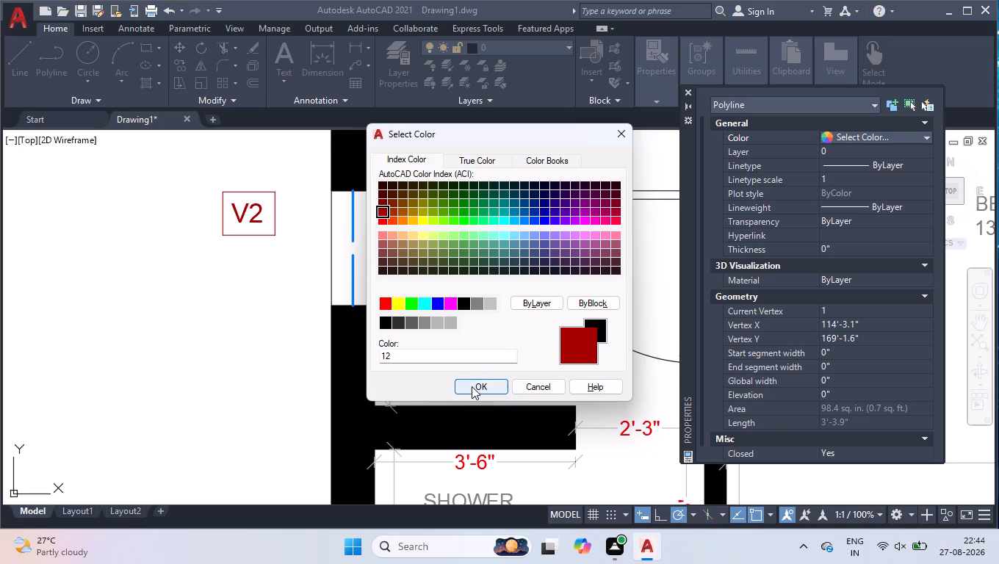
pyautogui.click(472, 386)
pyautogui.click(689, 93)
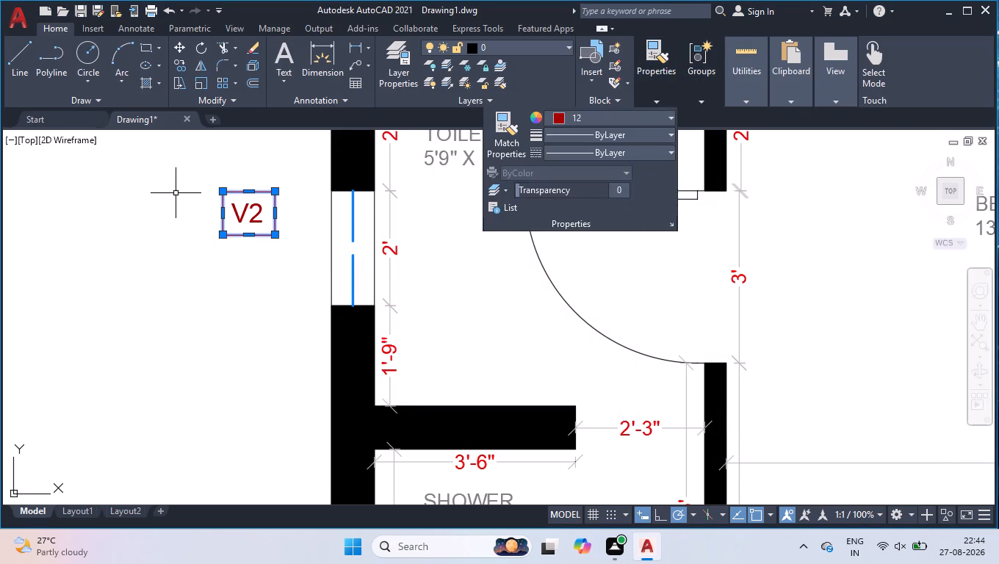
pyautogui.keyDown('shift'); pyautogui.click(267, 175); pyautogui.keyUp('shift')
pyautogui.keyDown('shift'); pyautogui.click(201, 236); pyautogui.keyUp('shift')
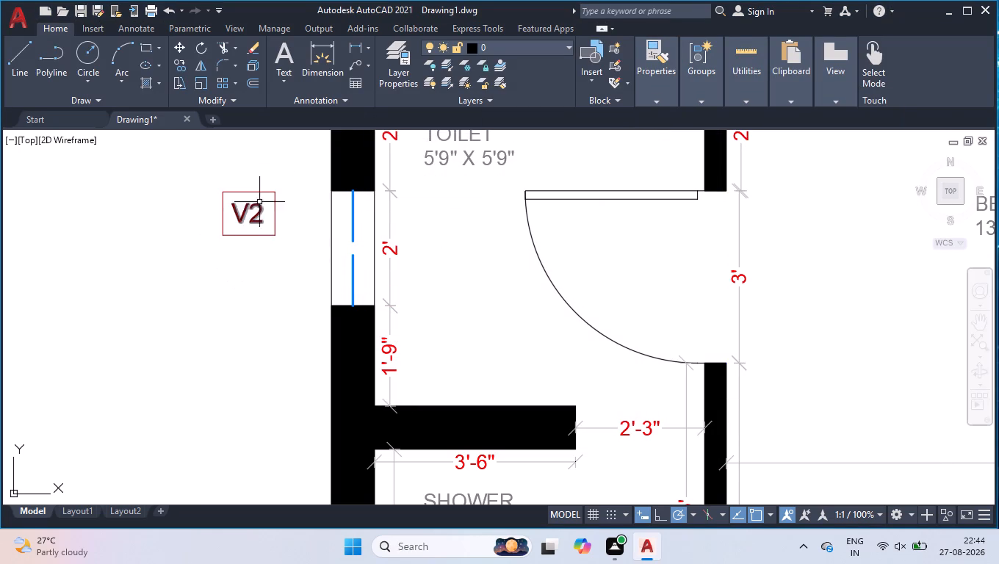
# Add two-line text SL - 7'0" and LL - 9'0" below the V2 box, 3" high in colour 254.
pyautogui.click(286, 51)
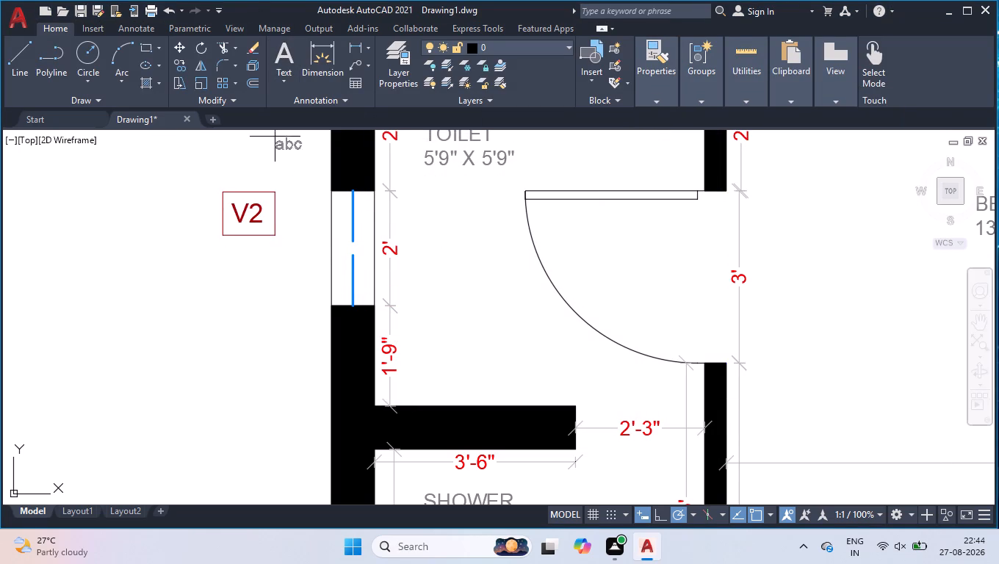
pyautogui.click(193, 258)
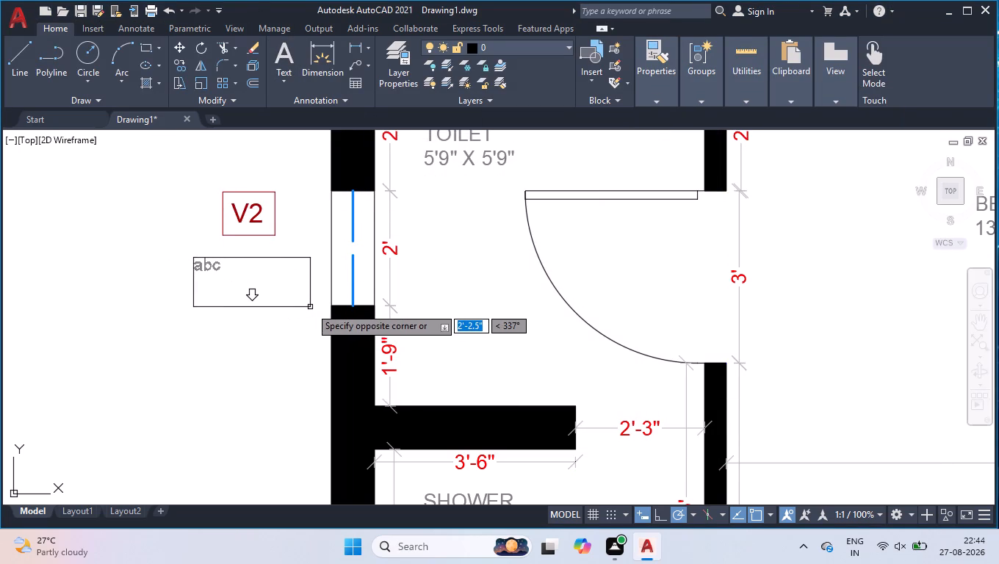
pyautogui.click(310, 307)
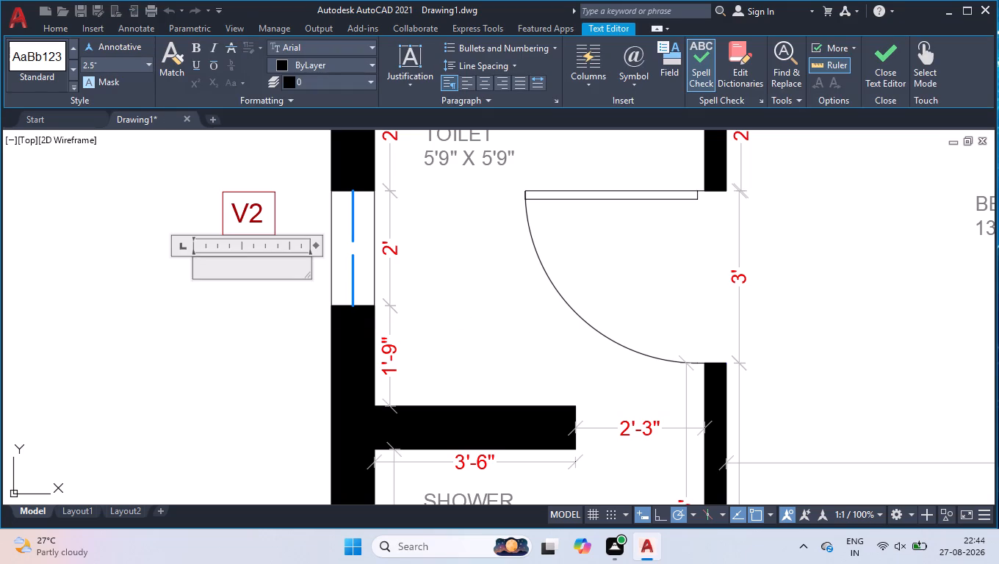
pyautogui.moveTo(110, 67); pyautogui.dragTo(42, 68)
pyautogui.press('3')
pyautogui.press('Return')
pyautogui.click(302, 68)
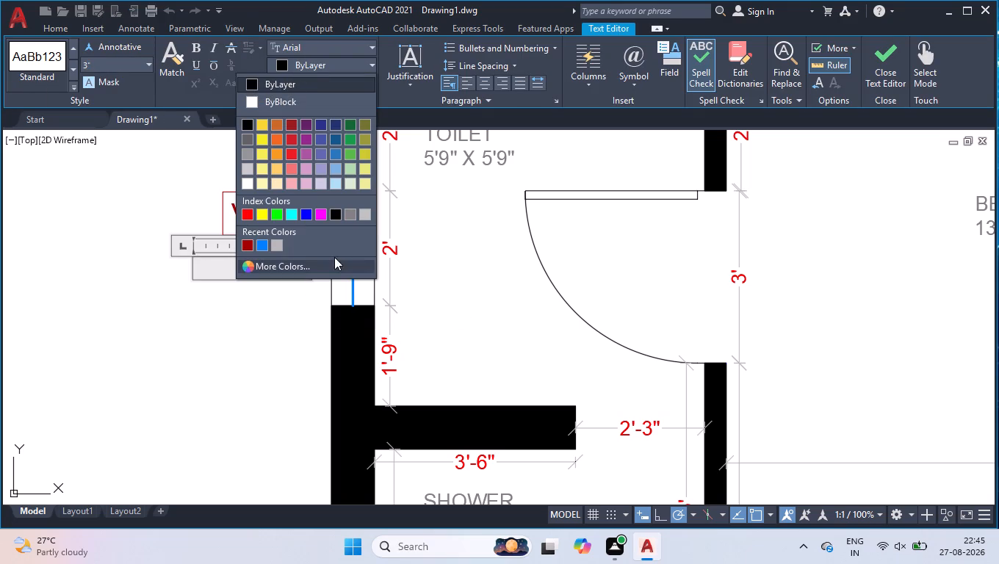
pyautogui.click(278, 242)
pyautogui.write('SL')
pyautogui.press('space')
pyautogui.write("- 7'")
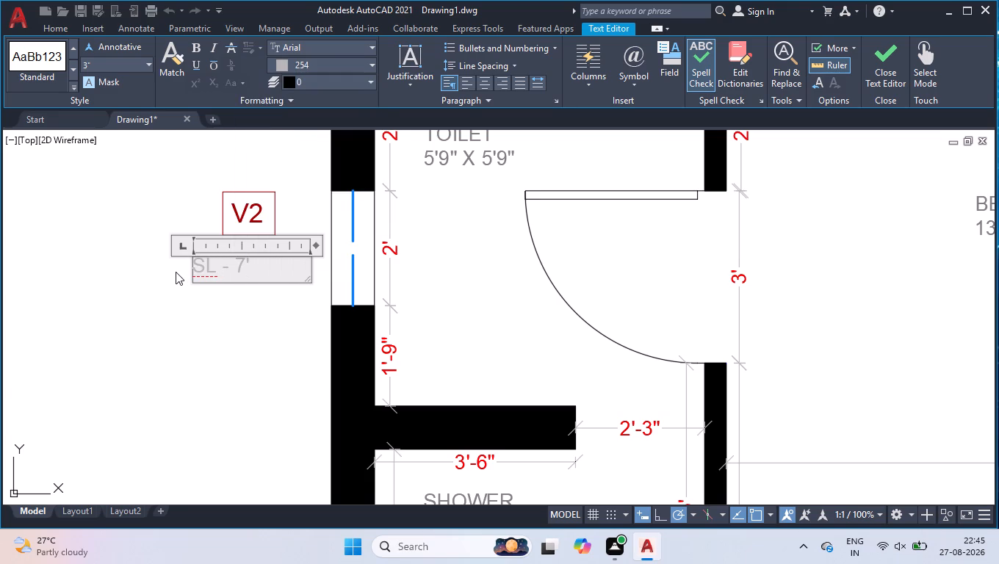
pyautogui.write('0"')
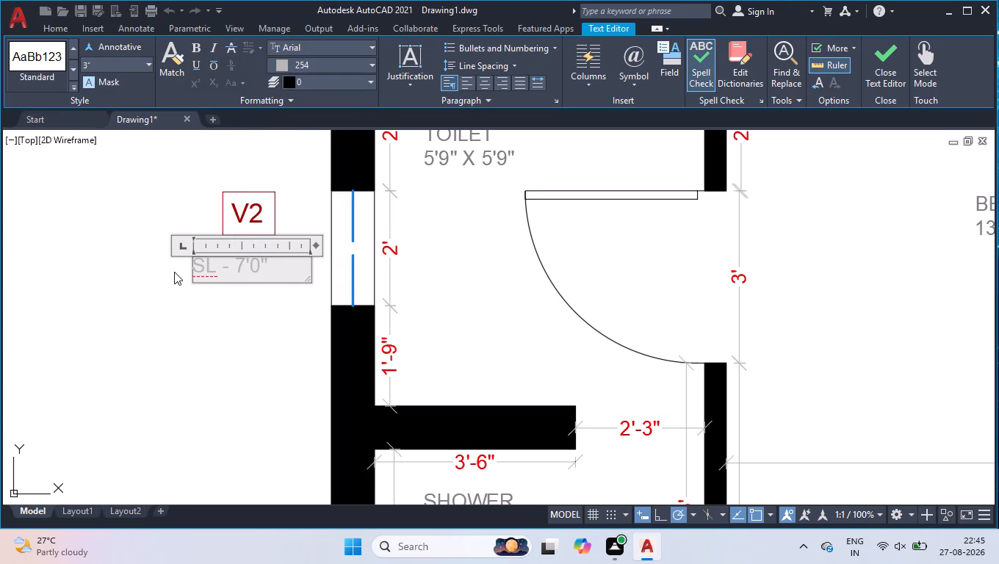
pyautogui.press('Return')
pyautogui.write('LL - 9\'0"')
pyautogui.click(174, 272)
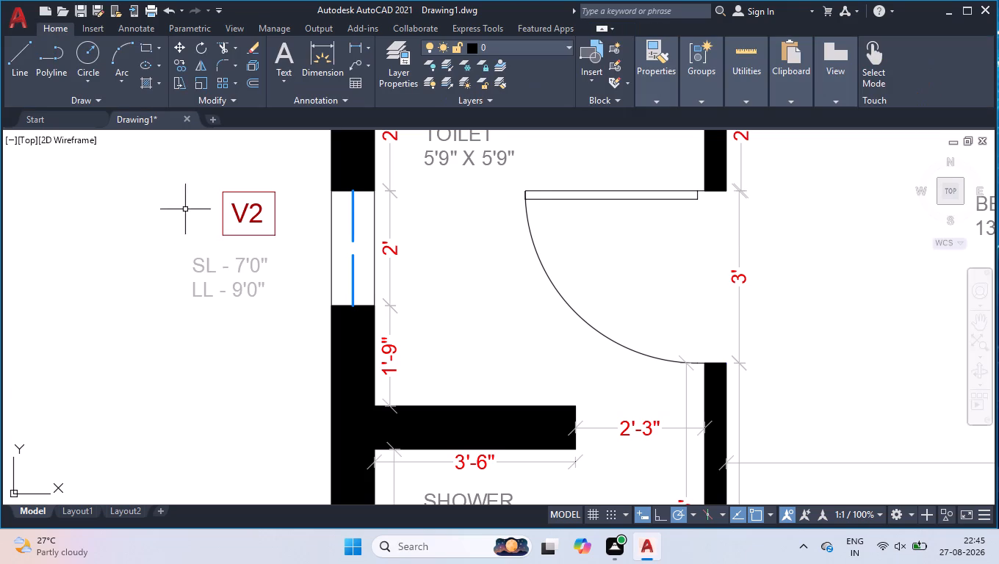
# Copy the boxed V2 tag with its SL - 7'0" and LL - 9'0" text straight down beside the lower toilet's 2' window.
pyautogui.click(168, 162)
pyautogui.click(281, 325)
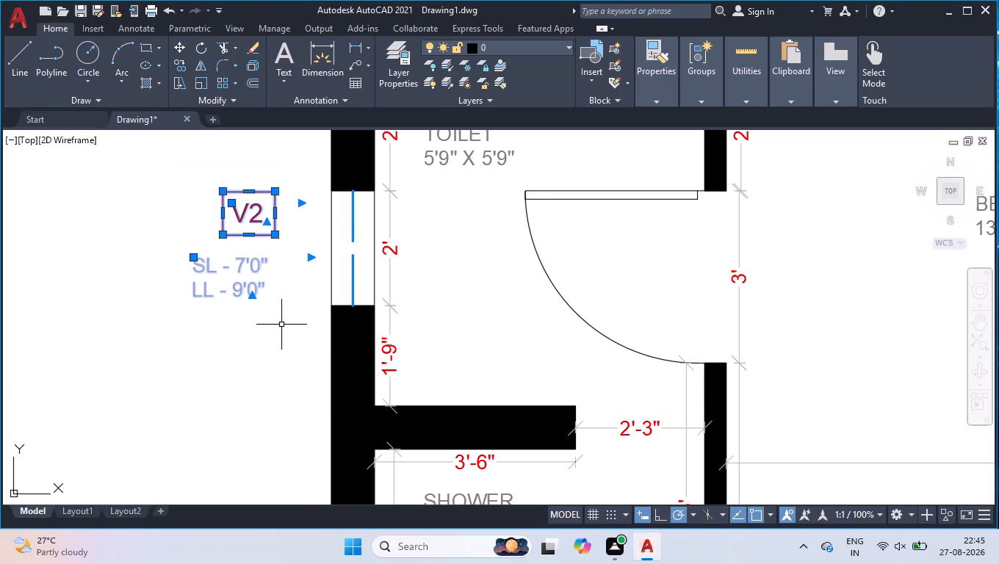
pyautogui.write('CO')
pyautogui.press('Return')
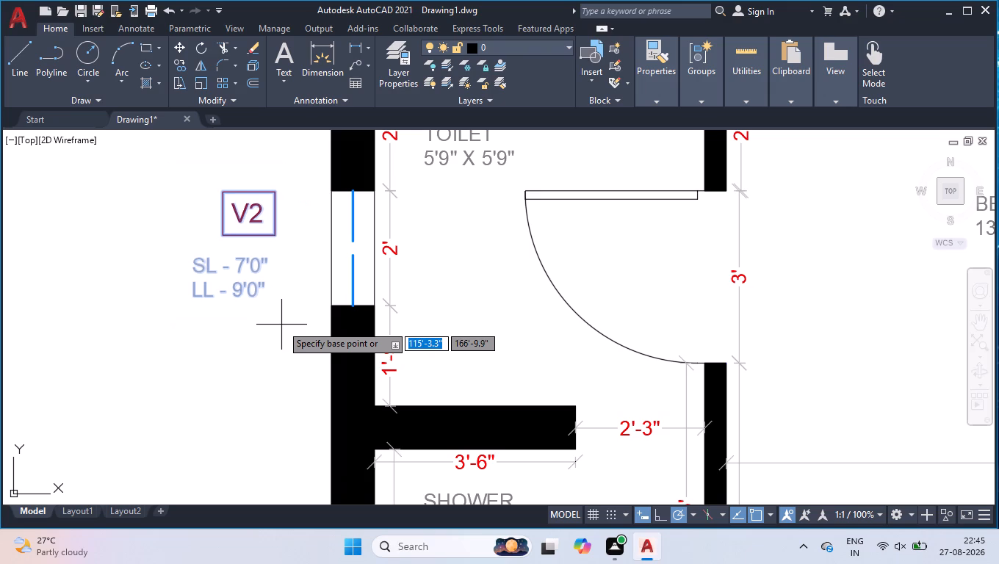
pyautogui.click(273, 232)
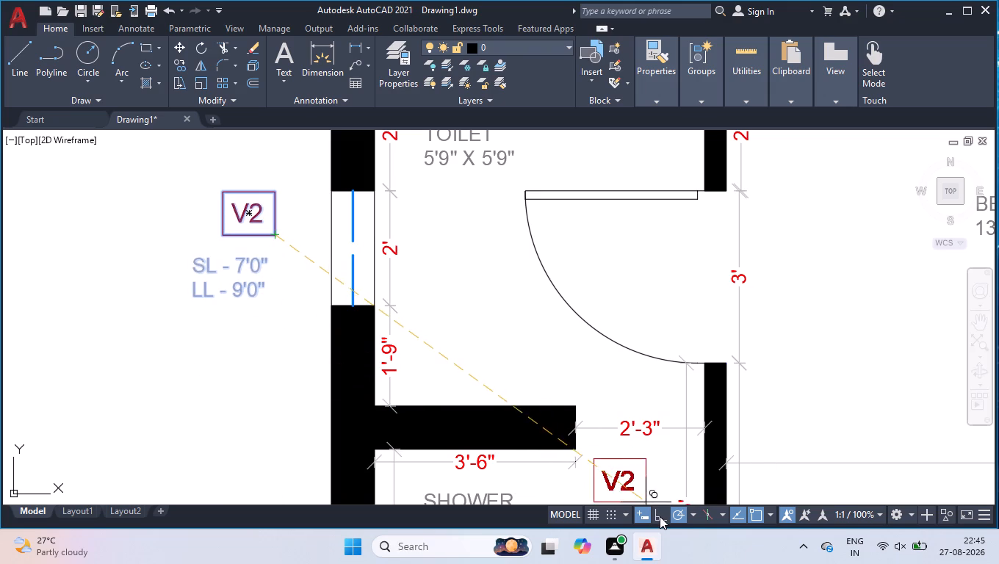
pyautogui.click(659, 516)
pyautogui.scroll(-4, 383, 381)
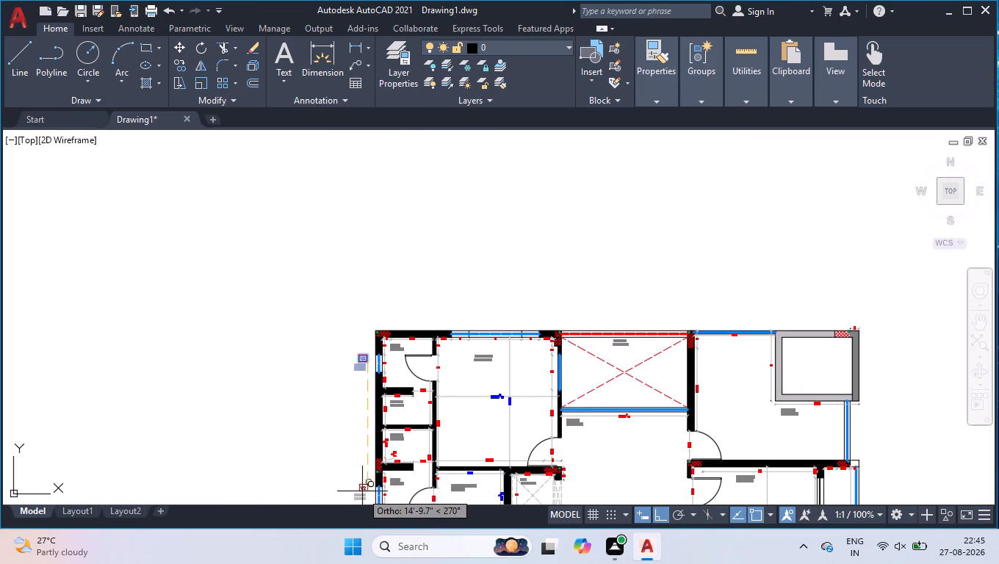
pyautogui.scroll(-3, 380, 378)
pyautogui.scroll(3, 381, 459)
pyautogui.scroll(3, 317, 370)
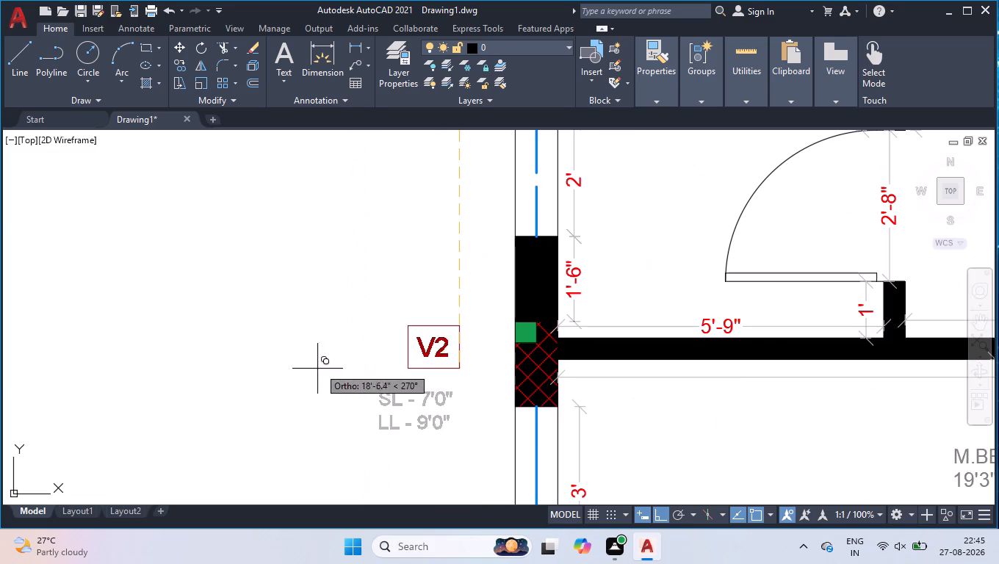
pyautogui.scroll(-2, 429, 223)
pyautogui.scroll(2, 425, 190)
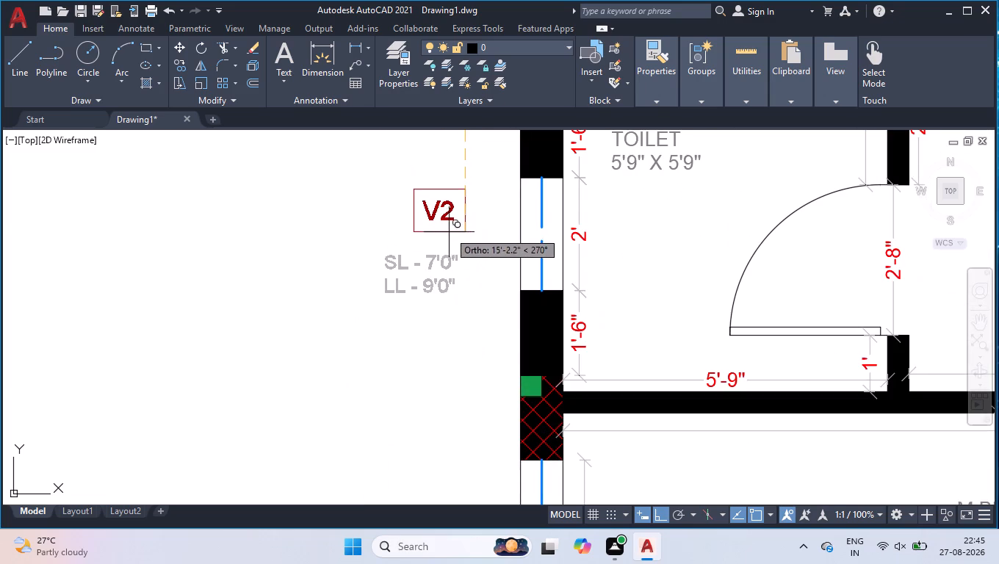
pyautogui.click(464, 231)
# Place copies of the V2 tag and level text outside M.Bedroom 1's 3' side window and below its 6' window.
pyautogui.scroll(-3, 475, 323)
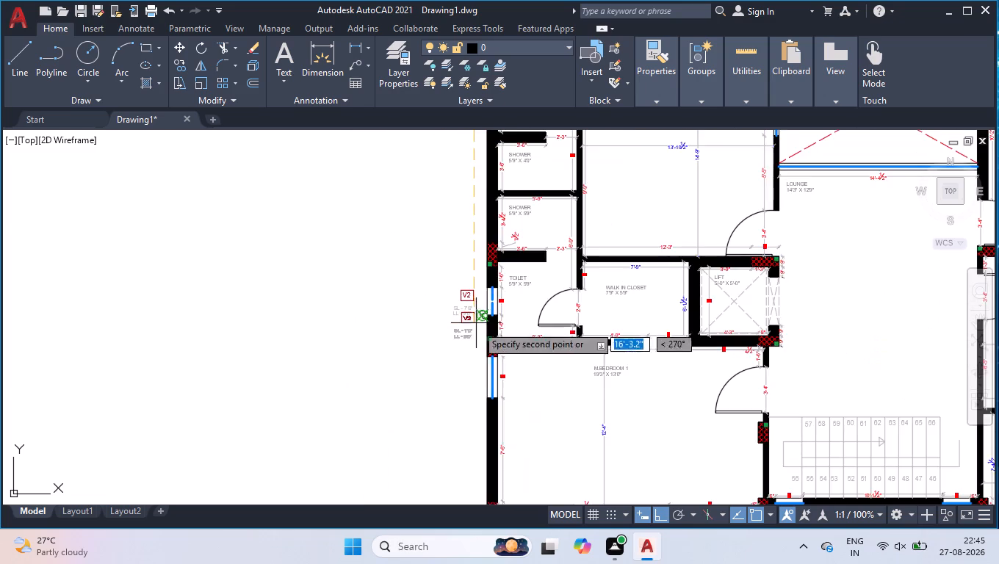
pyautogui.scroll(4, 482, 420)
pyautogui.scroll(-2, 459, 245)
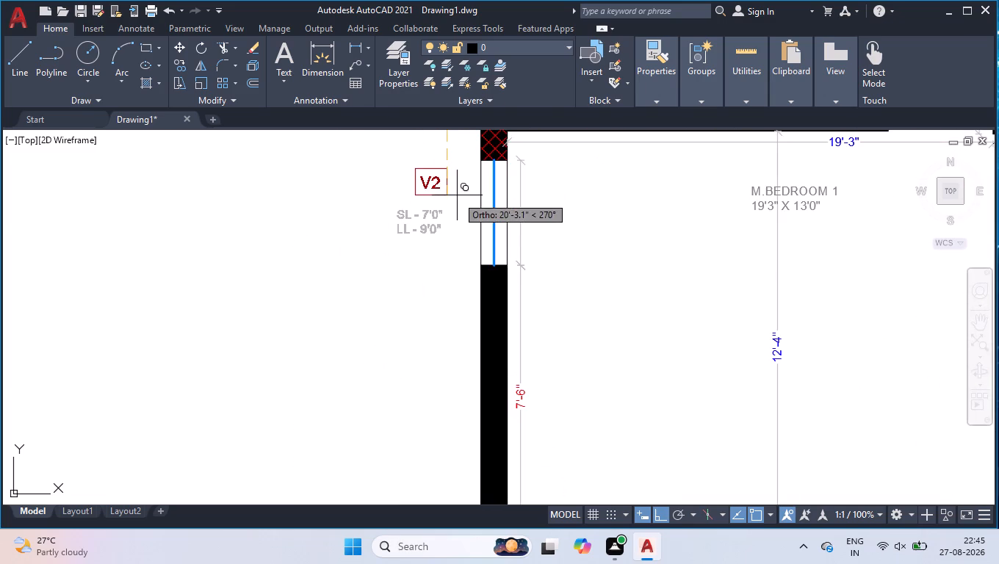
pyautogui.click(462, 204)
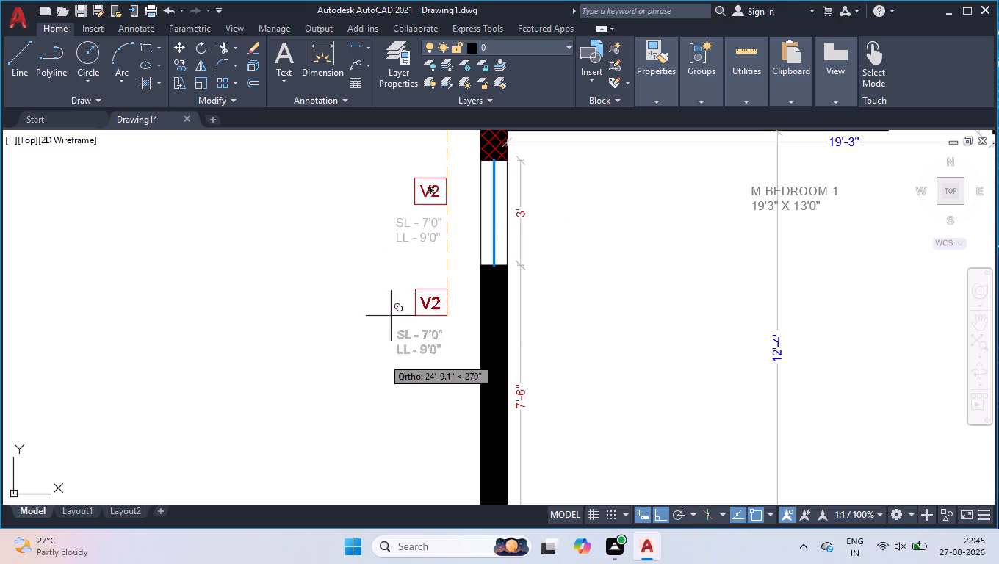
pyautogui.click(677, 515)
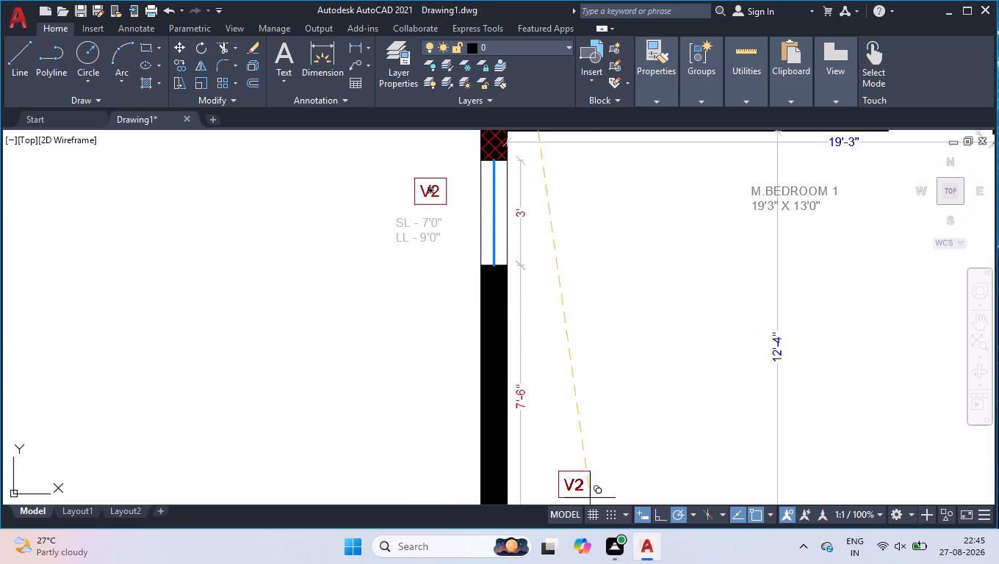
pyautogui.scroll(-2, 395, 397)
pyautogui.scroll(1, 671, 493)
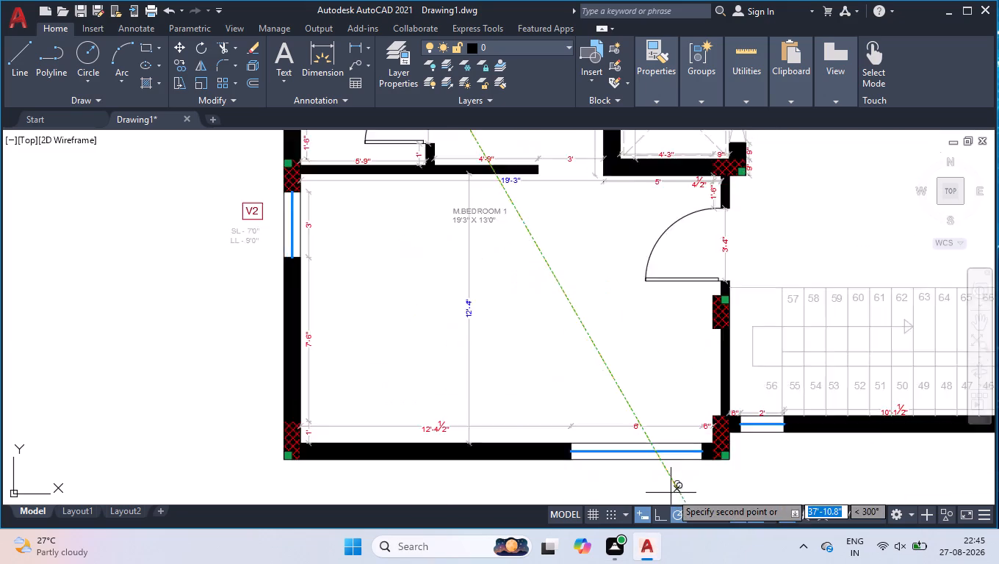
pyautogui.scroll(1, 671, 493)
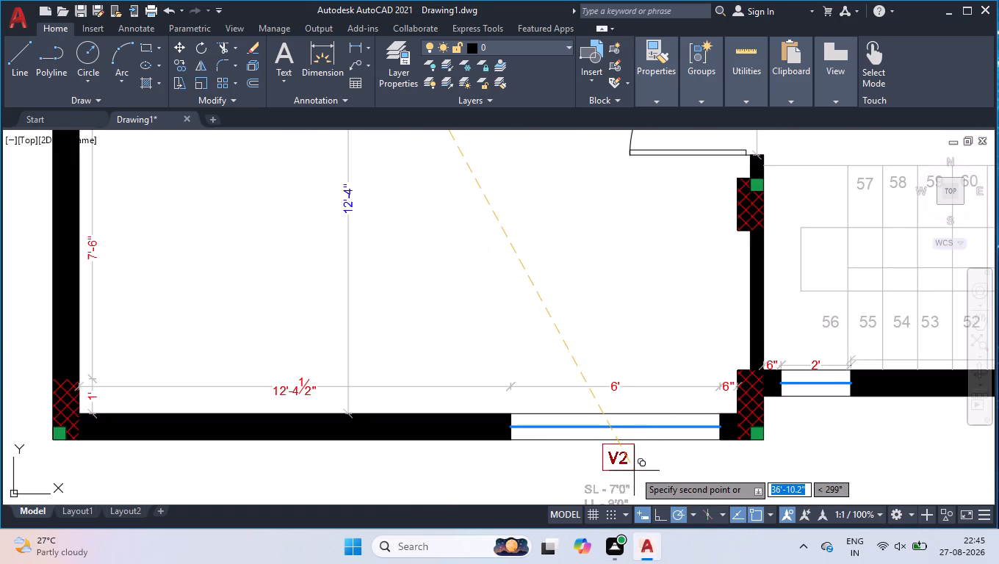
pyautogui.click(634, 471)
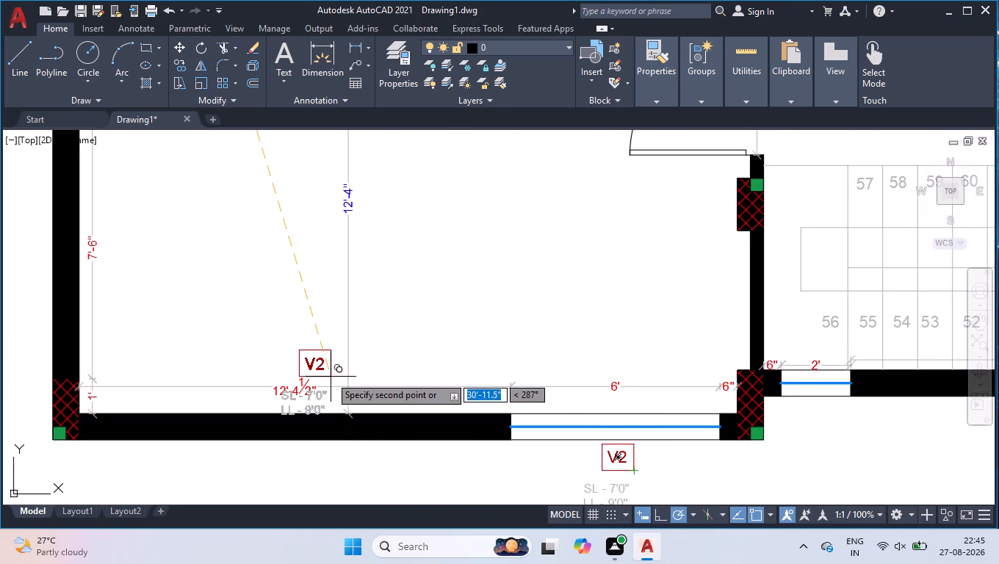
# Place copies of the V2 tag and level text beside Bedroom 3's toilet door and the walk-in closet's 2'-8" toilet door.
pyautogui.scroll(-5, 349, 373)
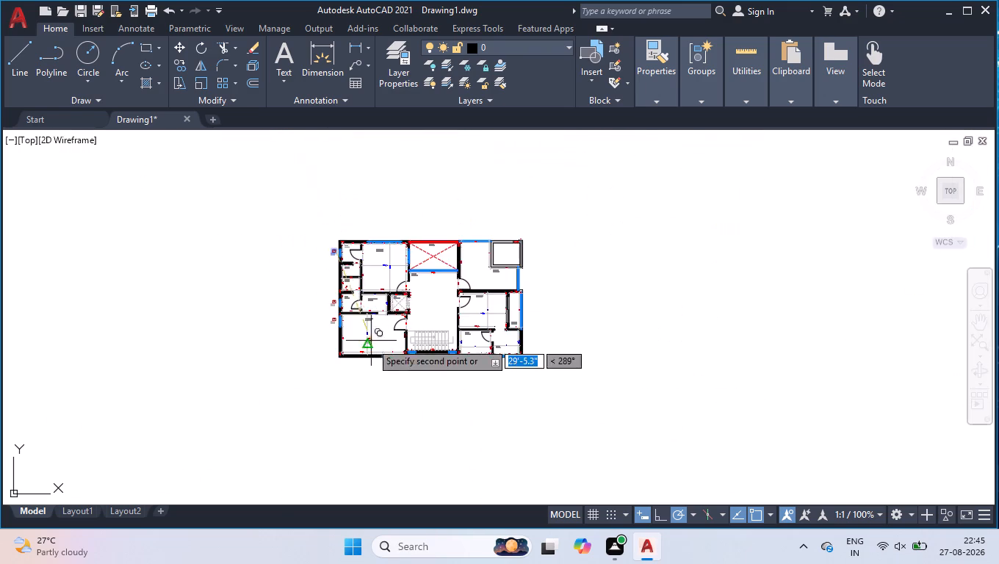
pyautogui.scroll(5, 368, 242)
pyautogui.scroll(3, 364, 305)
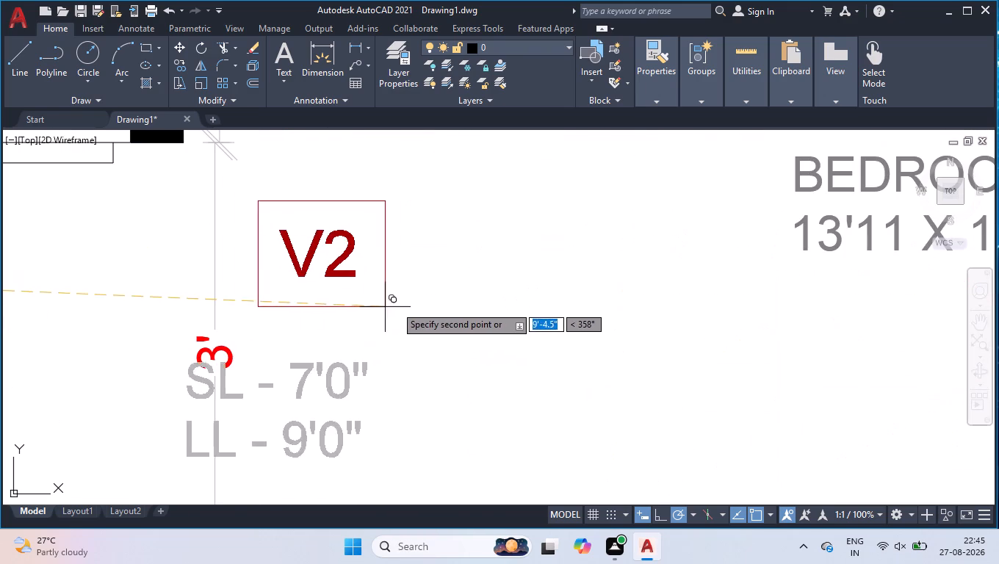
pyautogui.click(431, 296)
pyautogui.scroll(-3, 461, 304)
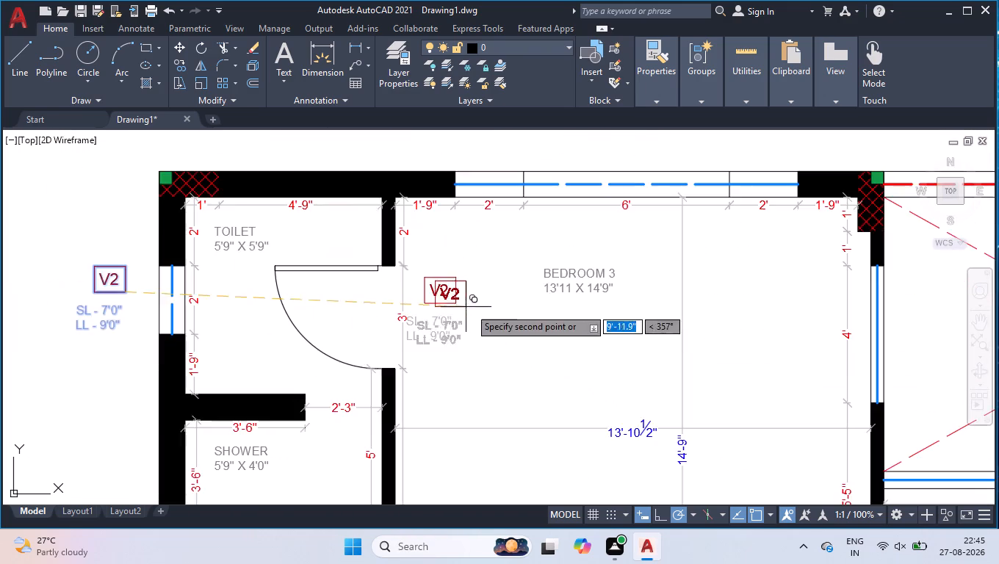
pyautogui.scroll(-3, 497, 331)
pyautogui.scroll(4, 484, 471)
pyautogui.scroll(3, 408, 407)
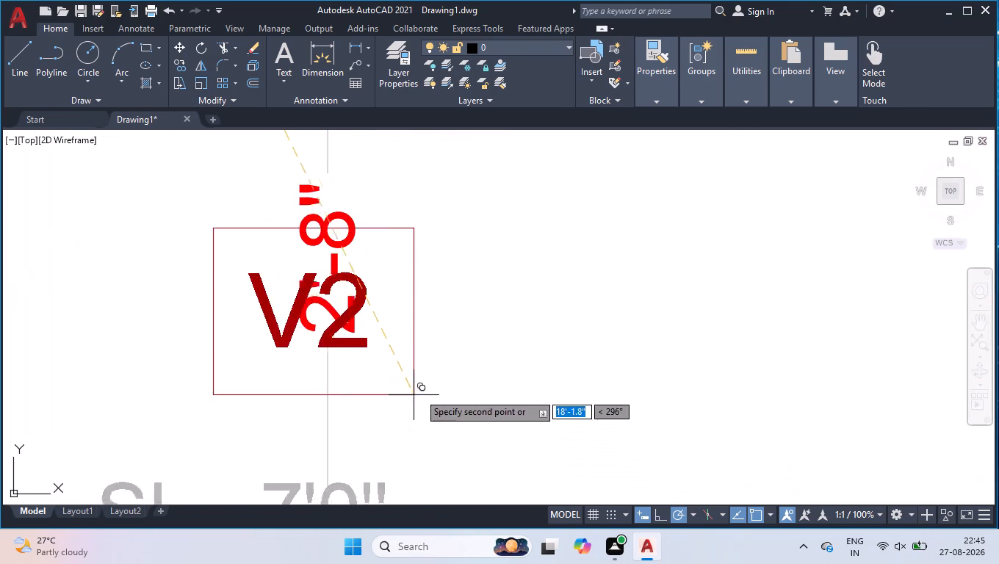
pyautogui.scroll(-2, 560, 349)
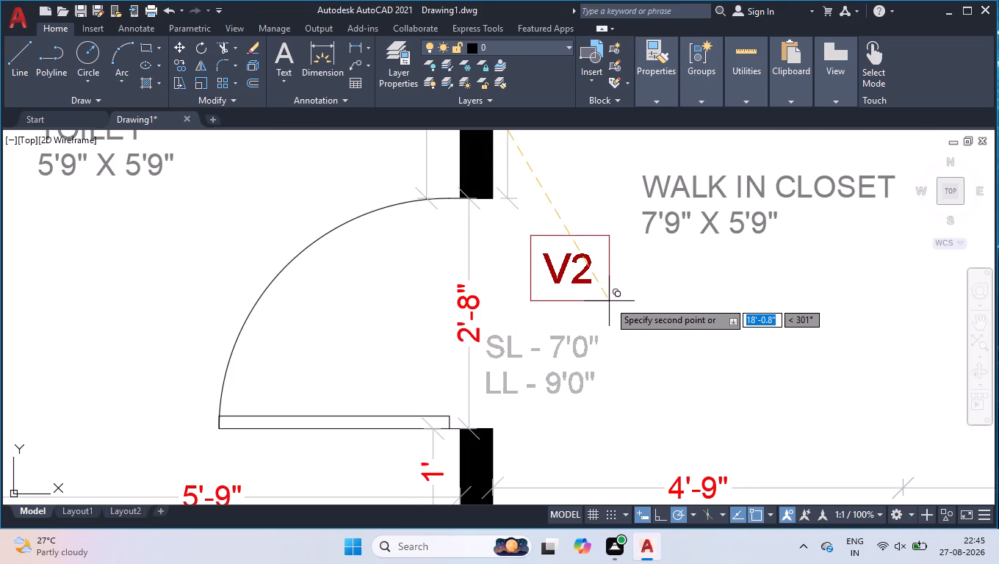
pyautogui.click(609, 301)
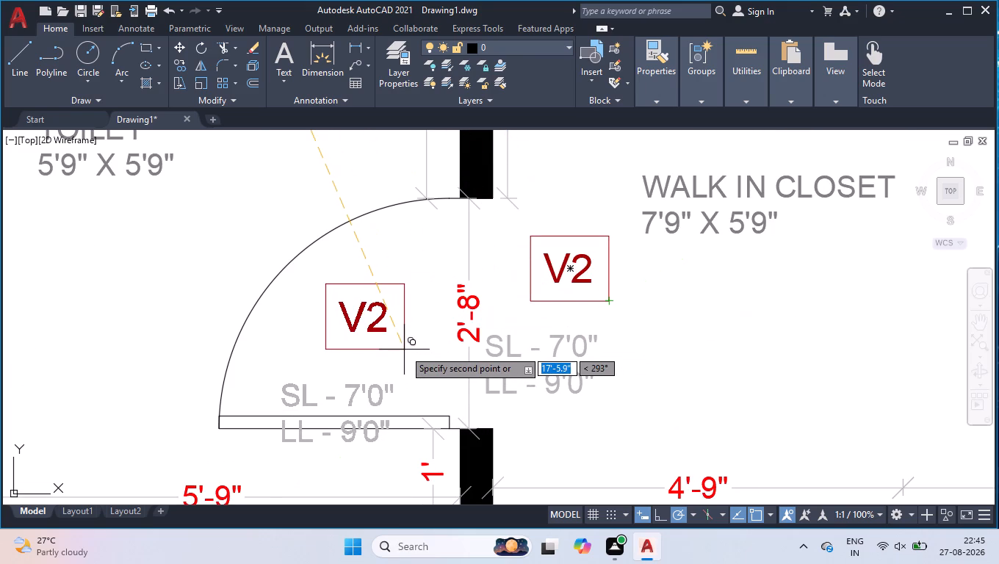
# Place copies of the V2 tag and level text above Bedroom 3's top window and in the lounge beside Bedroom 3's door.
pyautogui.scroll(-5, 404, 350)
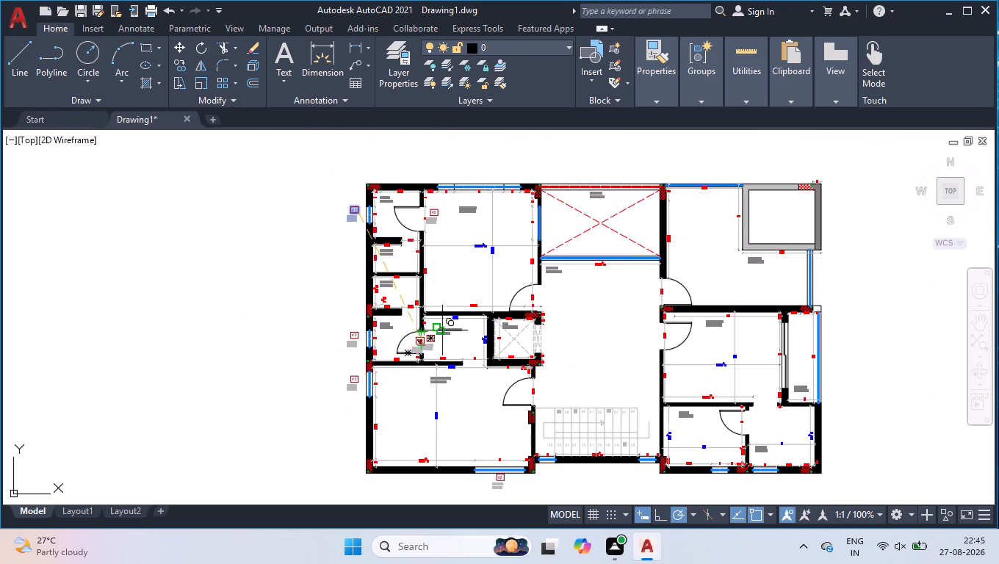
pyautogui.scroll(5, 511, 120)
pyautogui.click(486, 241)
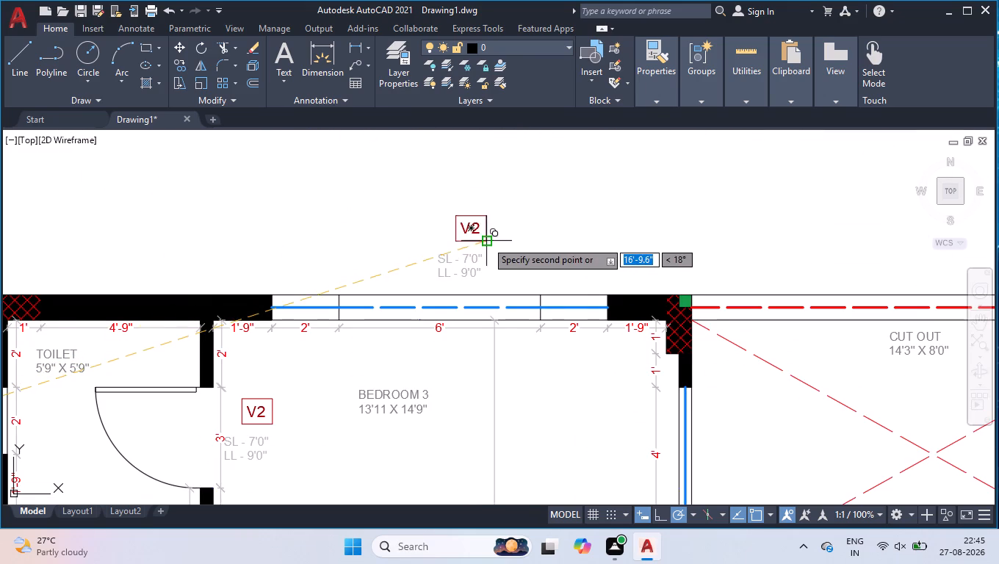
pyautogui.scroll(-3, 488, 288)
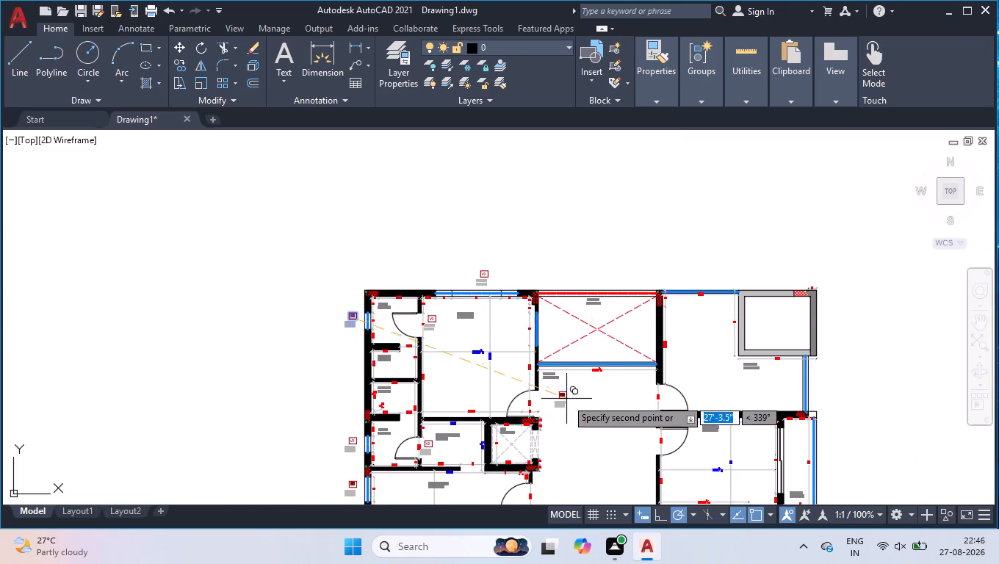
pyautogui.scroll(4, 566, 399)
pyautogui.click(483, 411)
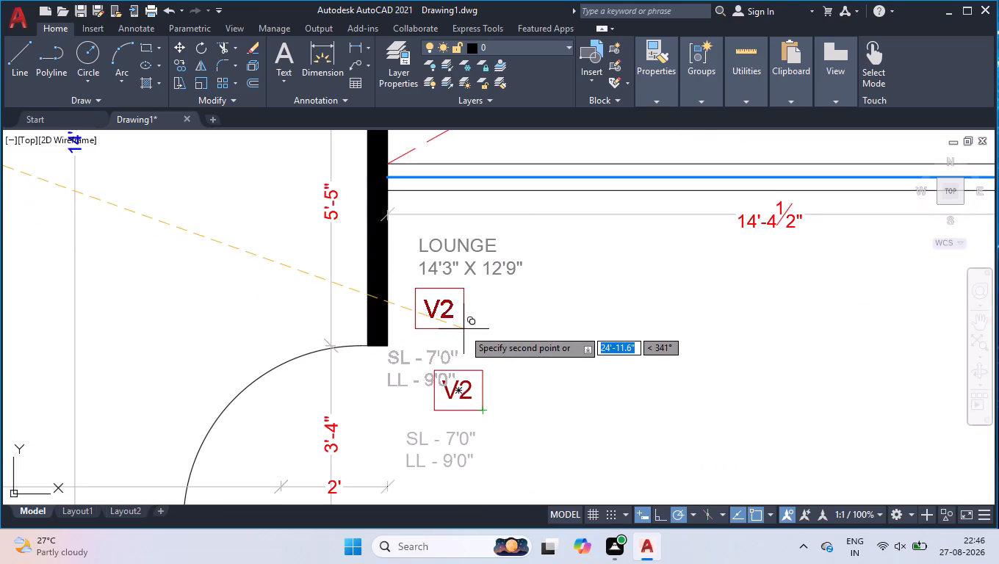
# Place a copy of the V2 tag and level text outside M.Bedroom 1's 3'-4" door, above the staircase.
pyautogui.scroll(-3, 483, 317)
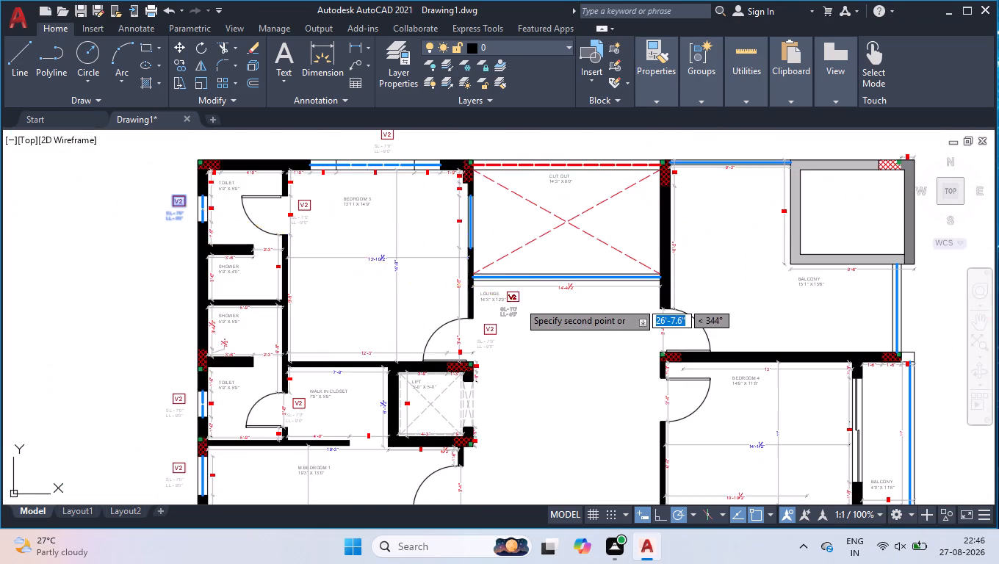
pyautogui.scroll(-1, 527, 331)
pyautogui.scroll(4, 483, 449)
pyautogui.scroll(2, 532, 388)
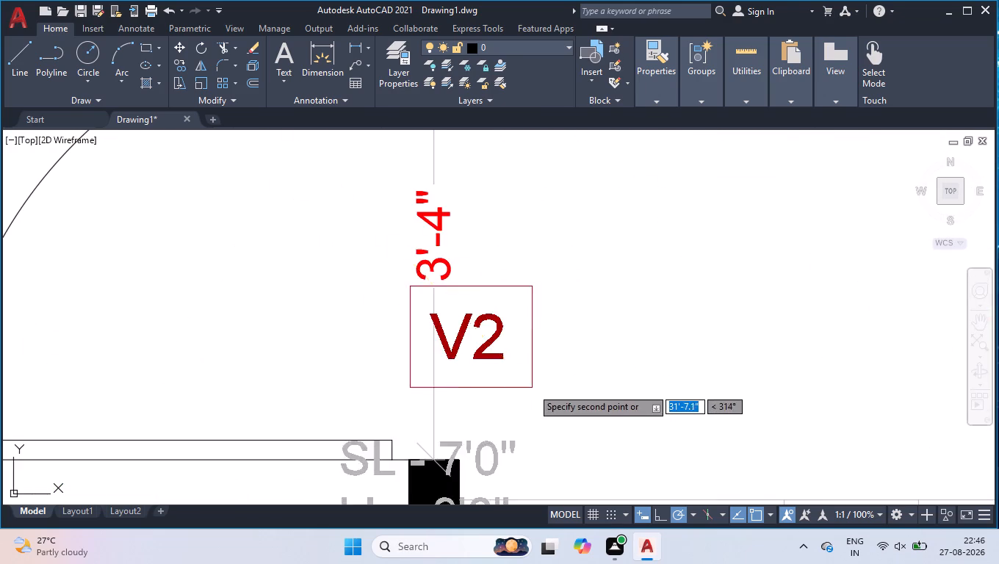
pyautogui.scroll(-2, 585, 308)
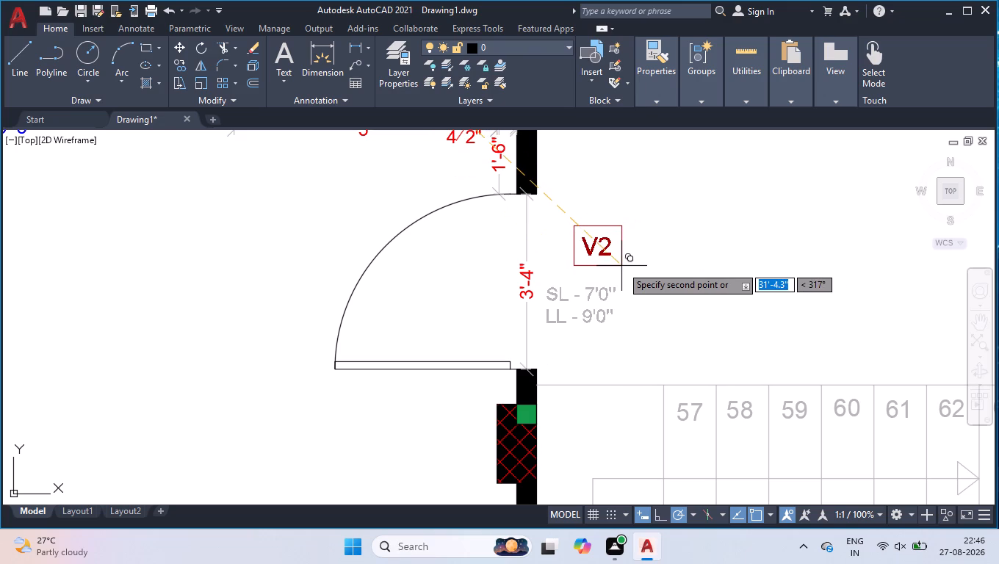
pyautogui.click(621, 266)
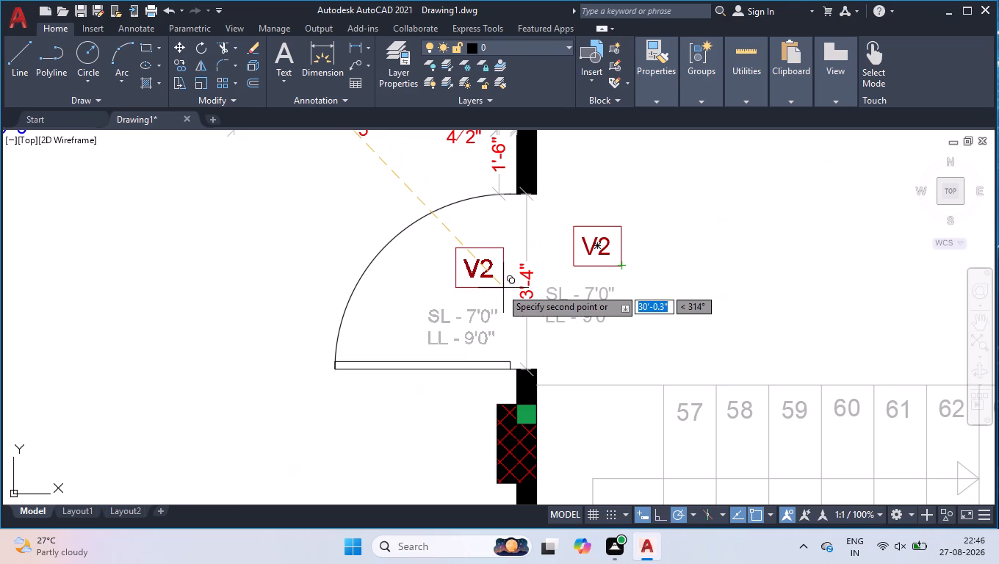
# Place copies of the V2 tag and level text below the two 2' windows in the staircase wall.
pyautogui.scroll(-1, 470, 283)
pyautogui.scroll(-1, 713, 261)
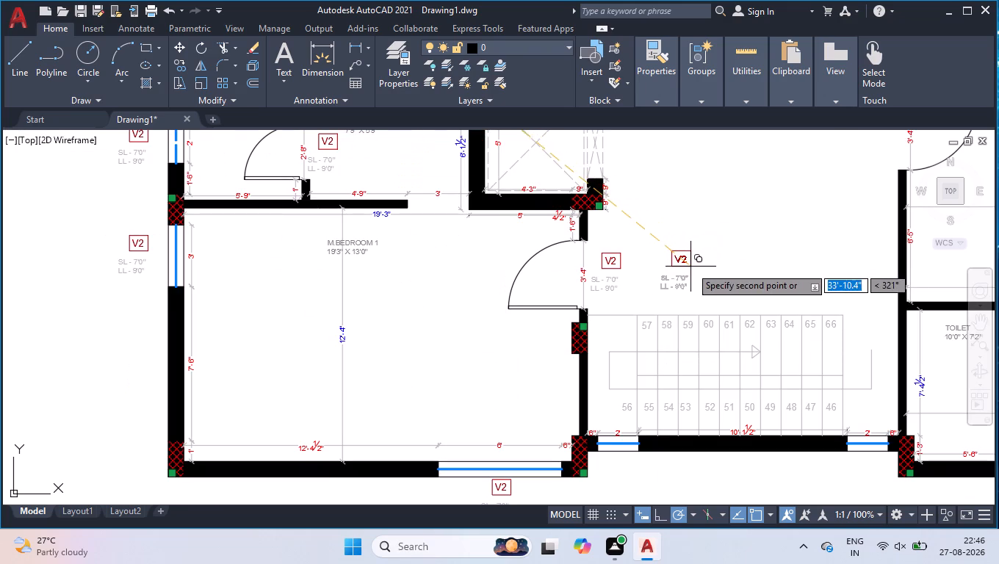
pyautogui.scroll(-1, 661, 227)
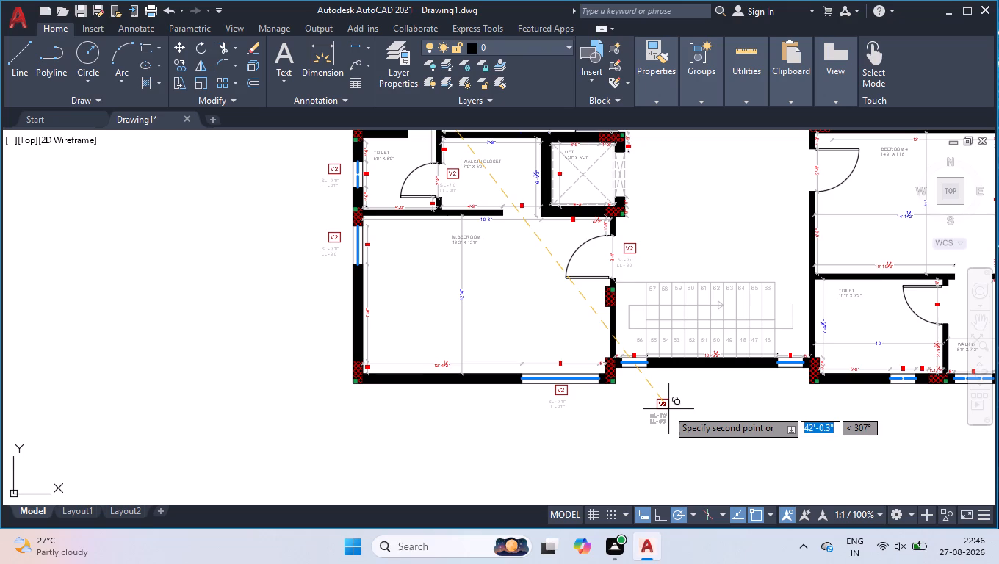
pyautogui.scroll(3, 655, 392)
pyautogui.scroll(1, 609, 347)
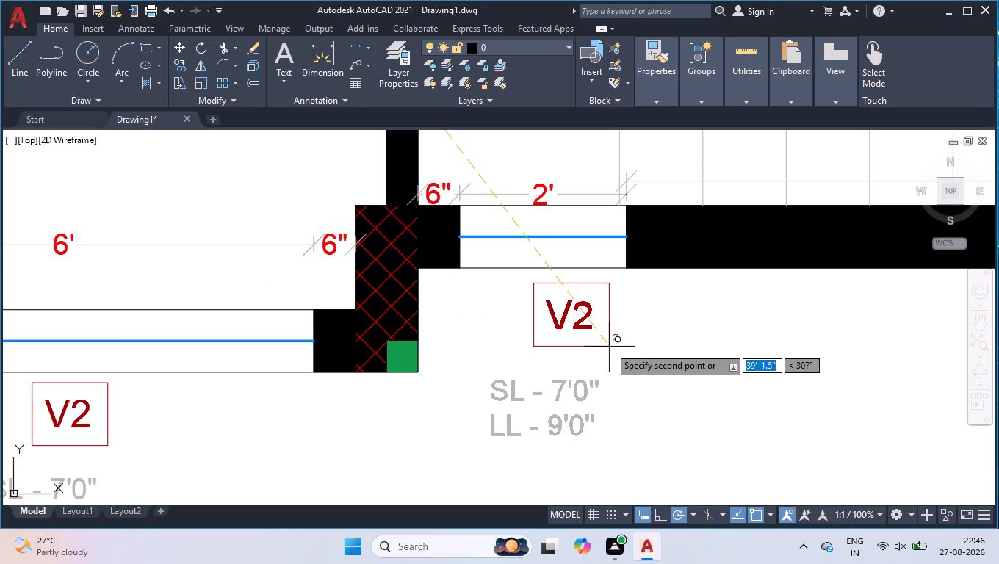
pyautogui.scroll(1, 618, 347)
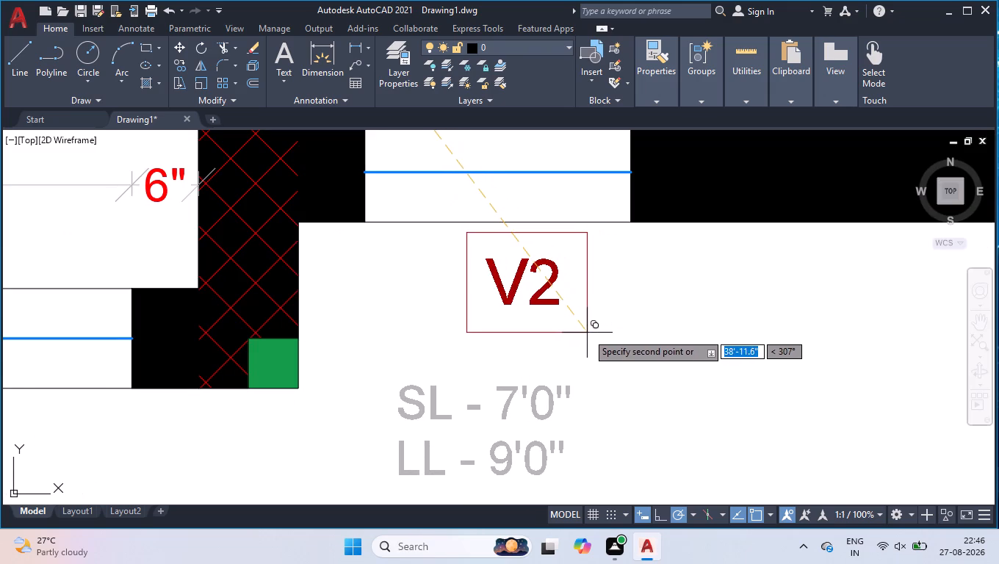
pyautogui.click(587, 333)
pyautogui.scroll(-2, 568, 332)
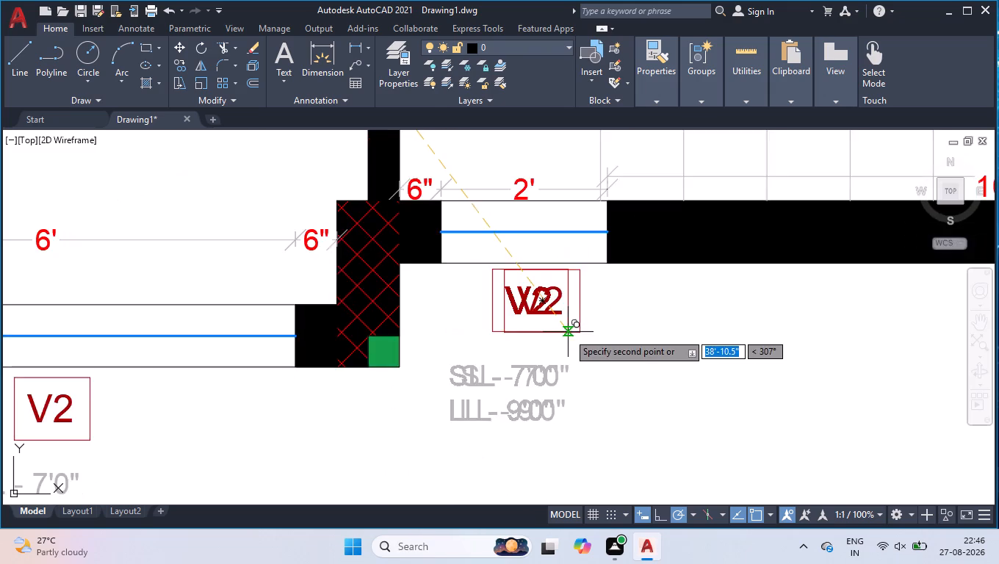
pyautogui.scroll(-1, 572, 334)
pyautogui.scroll(-1, 712, 374)
pyautogui.scroll(3, 900, 360)
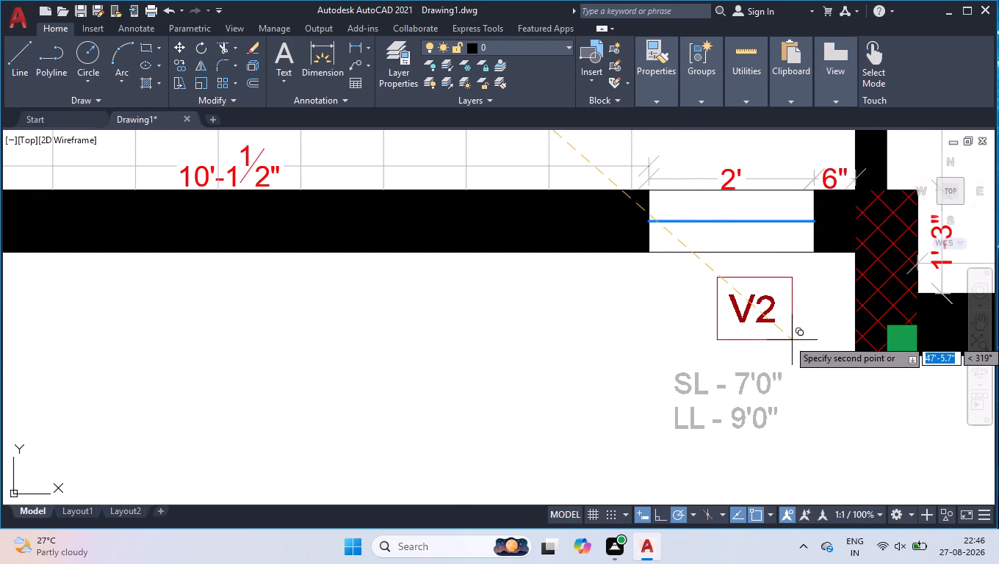
pyautogui.click(792, 339)
# Place copies of the V2 tag and level text in the lounge beside the balcony's 3'-4" door and Bedroom 4's 3'-4" door.
pyautogui.scroll(-1, 676, 381)
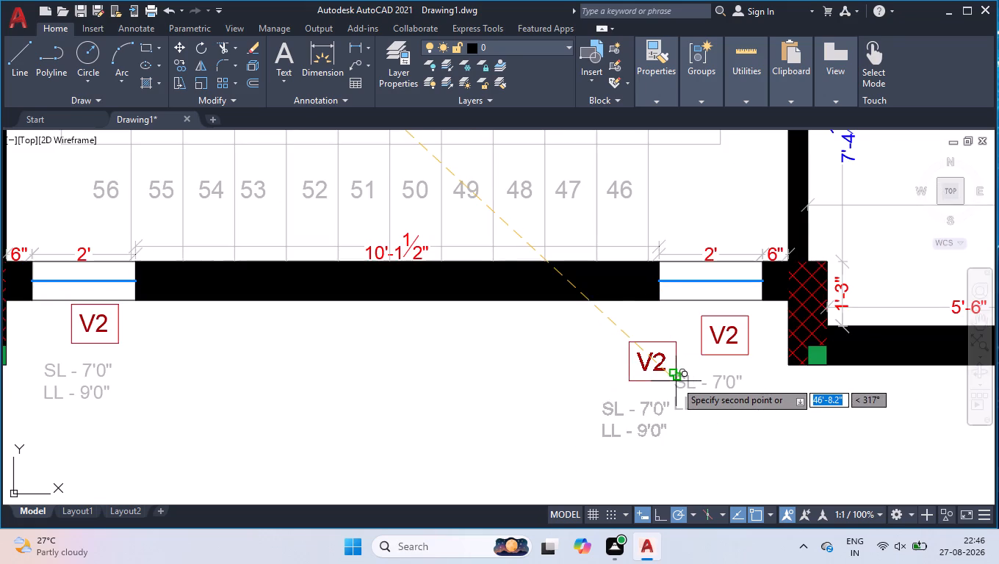
pyautogui.scroll(-4, 676, 381)
pyautogui.scroll(3, 688, 168)
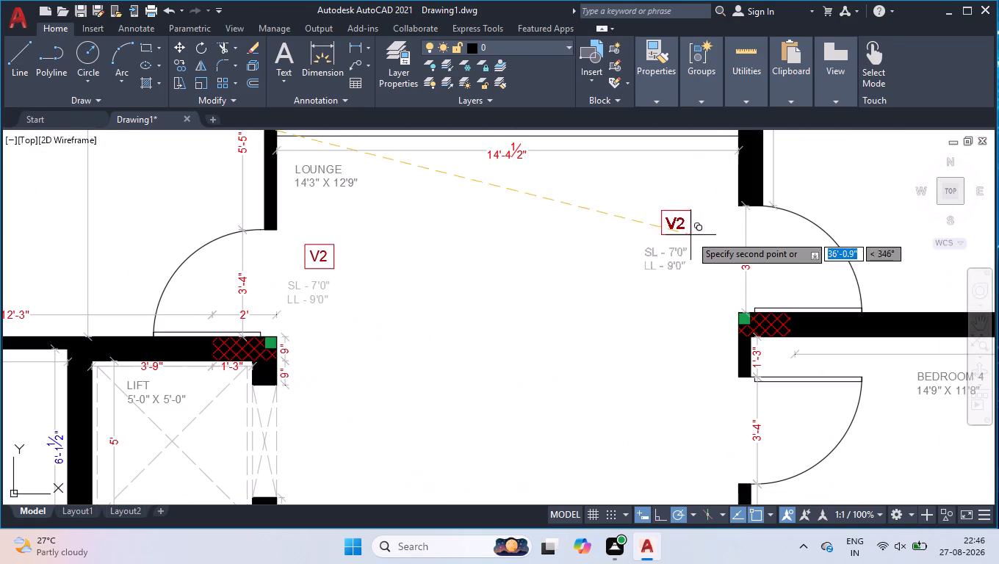
pyautogui.click(712, 256)
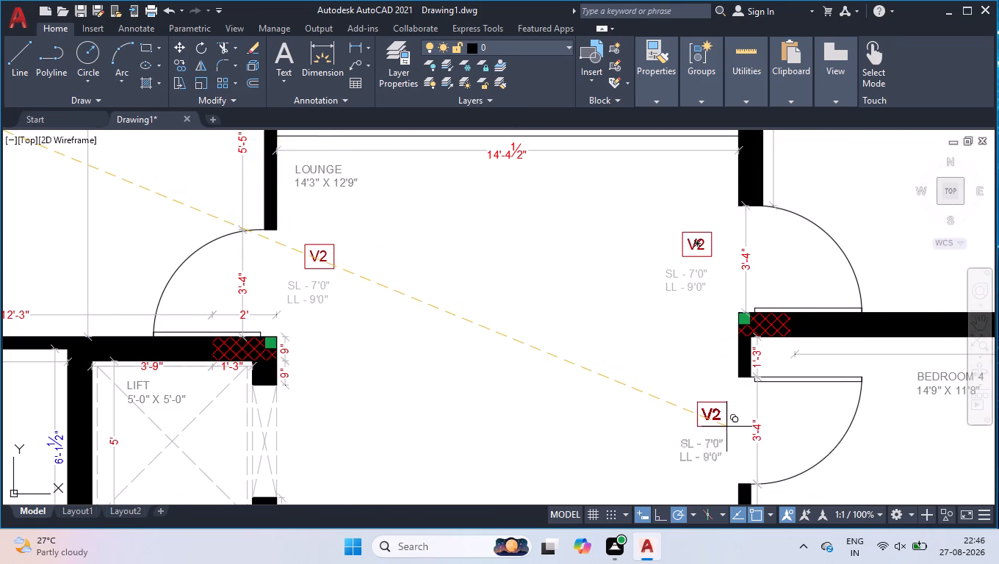
pyautogui.click(726, 427)
# Place copies of the V2 tag and level text below the 10'0" x 7'2" toilet's 2' window and in the walk-in beside its 3' door.
pyautogui.scroll(-3, 551, 311)
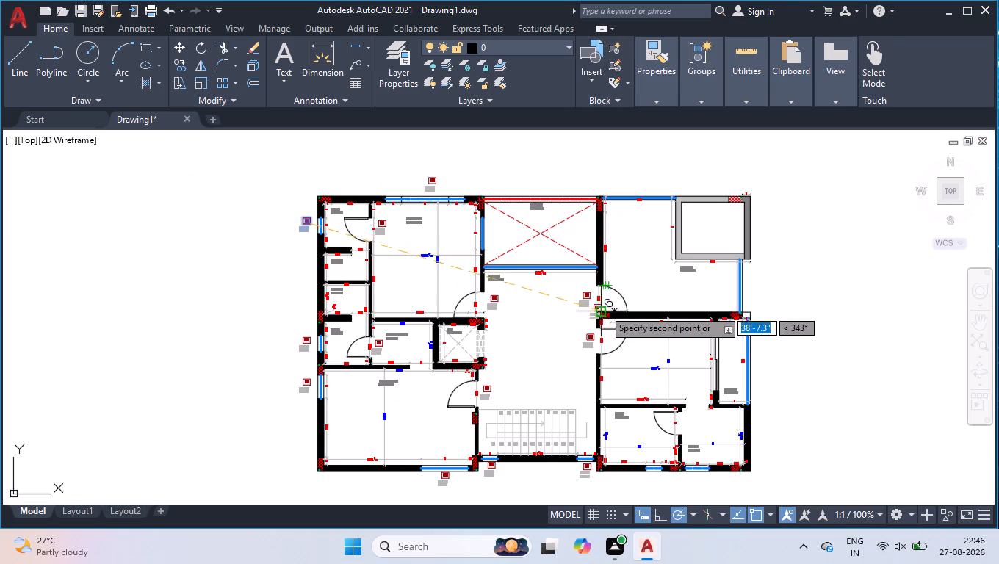
pyautogui.scroll(-1, 602, 304)
pyautogui.scroll(4, 624, 419)
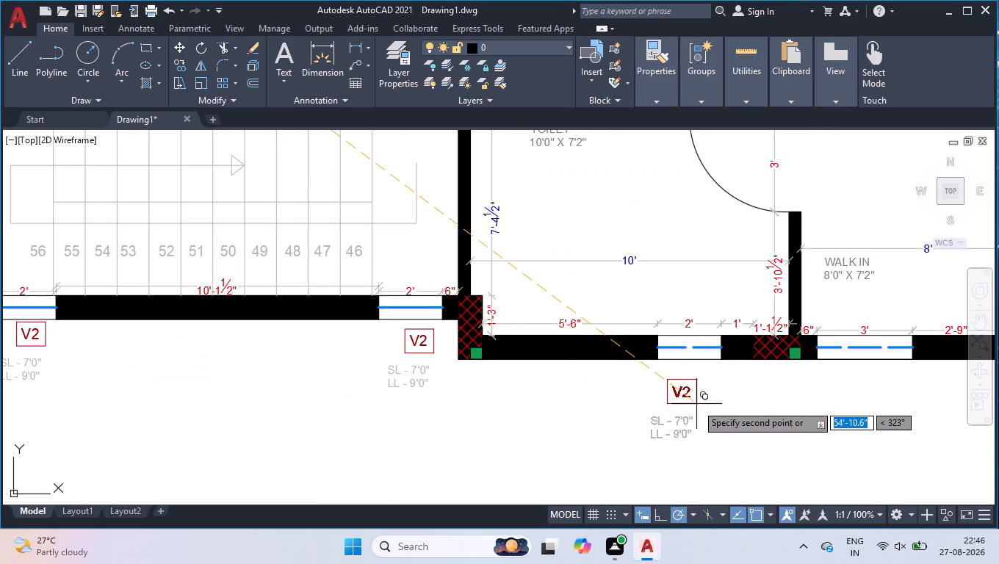
pyautogui.click(696, 404)
pyautogui.scroll(-1, 798, 264)
pyautogui.scroll(2, 828, 207)
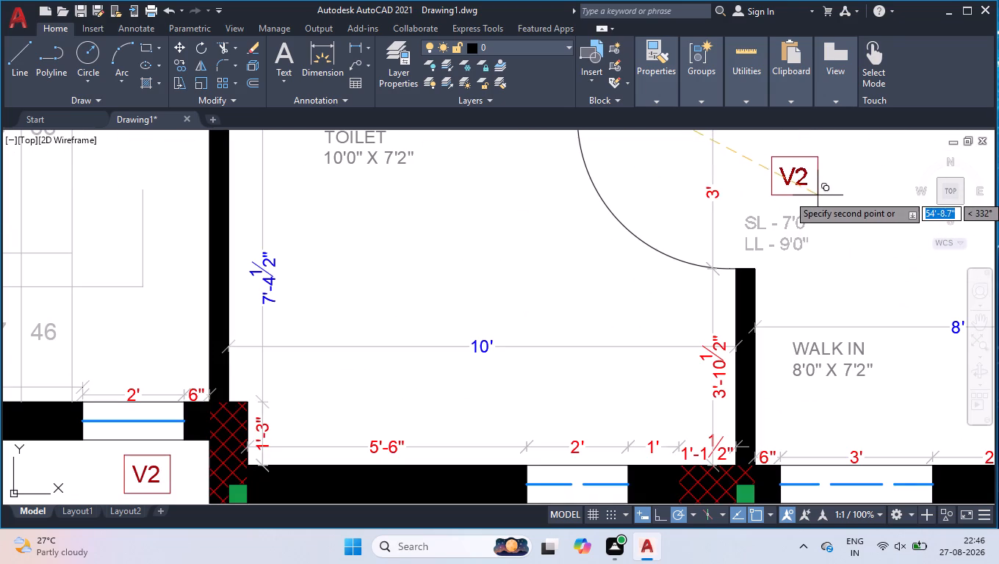
pyautogui.click(818, 192)
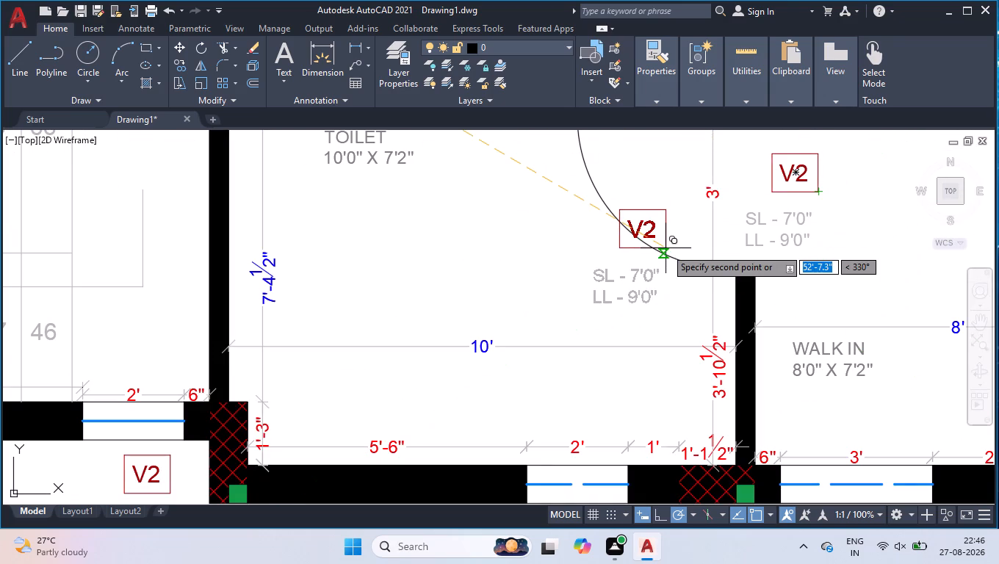
# Place a copy of the V2 tag and level text below the 8'0" x 7'2" walk-in's 3' window.
pyautogui.scroll(-1, 666, 242)
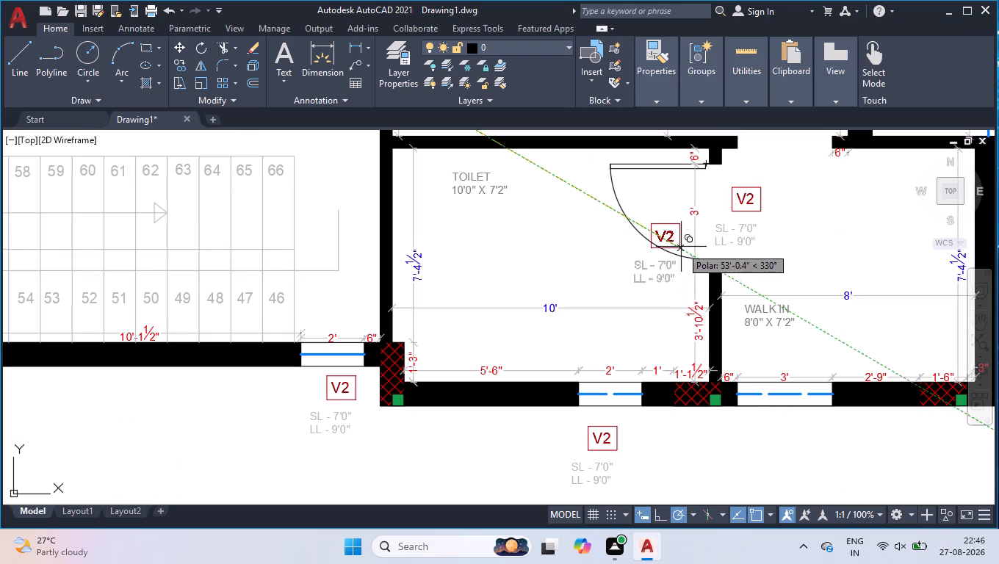
pyautogui.scroll(-1, 674, 278)
pyautogui.scroll(4, 754, 364)
pyautogui.scroll(-1, 748, 352)
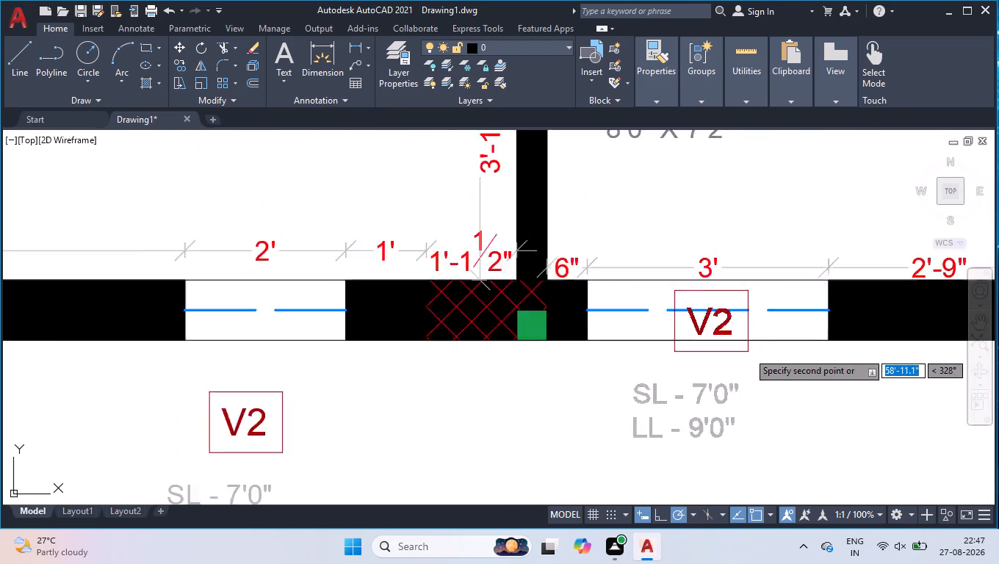
pyautogui.scroll(-3, 748, 352)
pyautogui.scroll(3, 769, 387)
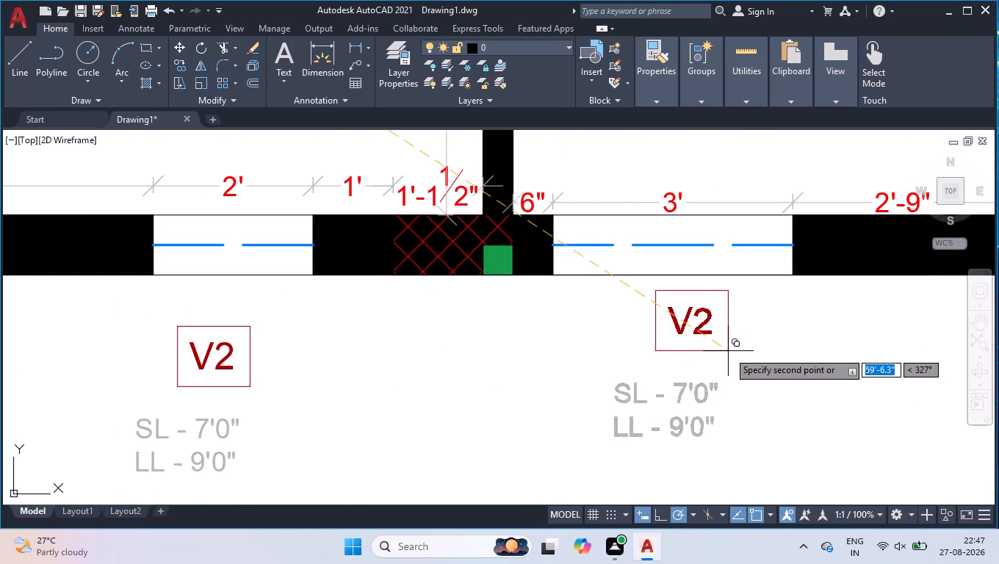
pyautogui.click(728, 351)
# Place a last copy of the V2 tag and level text inside the 11' window beyond Bedroom 4, and finish copying.
pyautogui.scroll(-3, 660, 342)
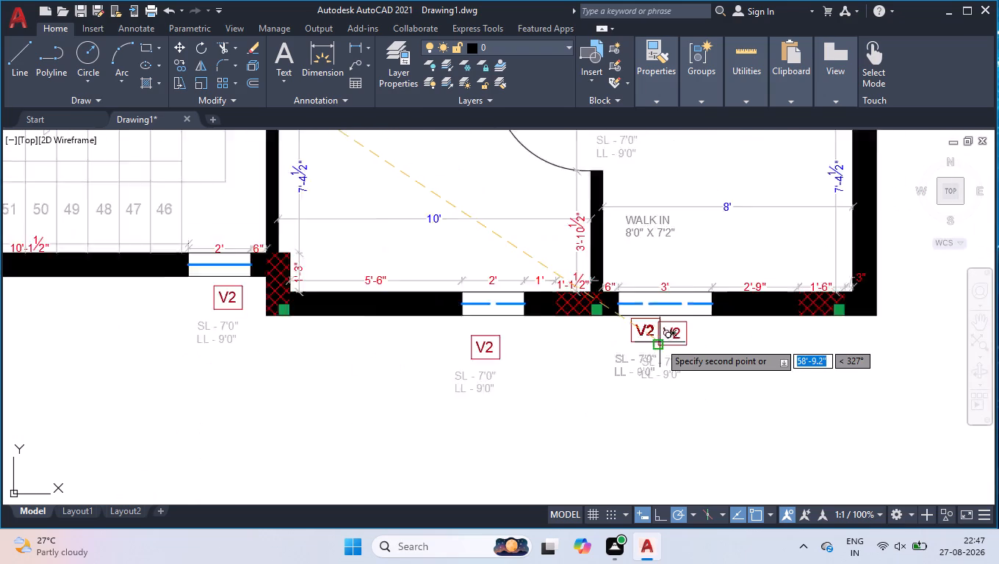
pyautogui.scroll(-2, 669, 337)
pyautogui.scroll(5, 719, 204)
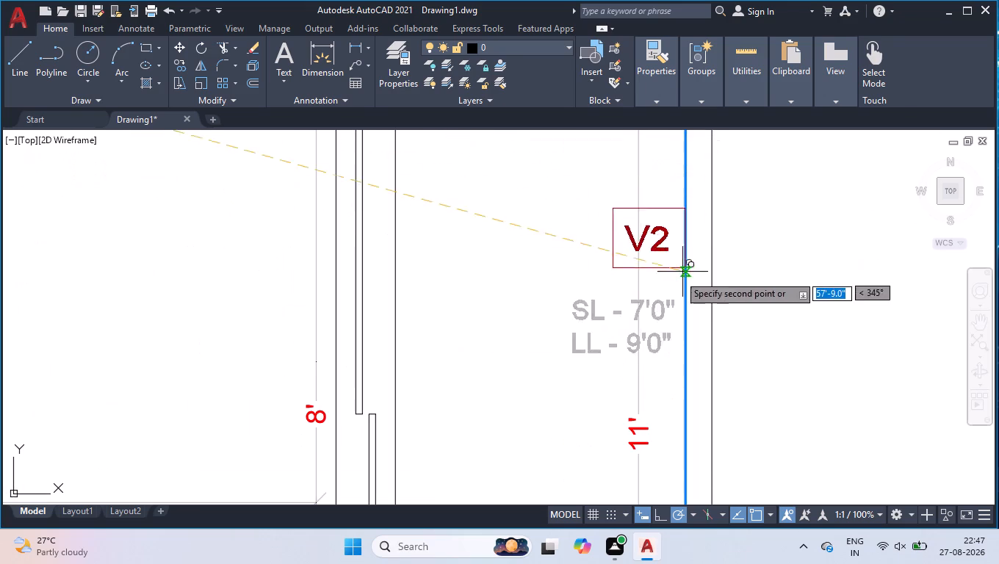
pyautogui.click(592, 286)
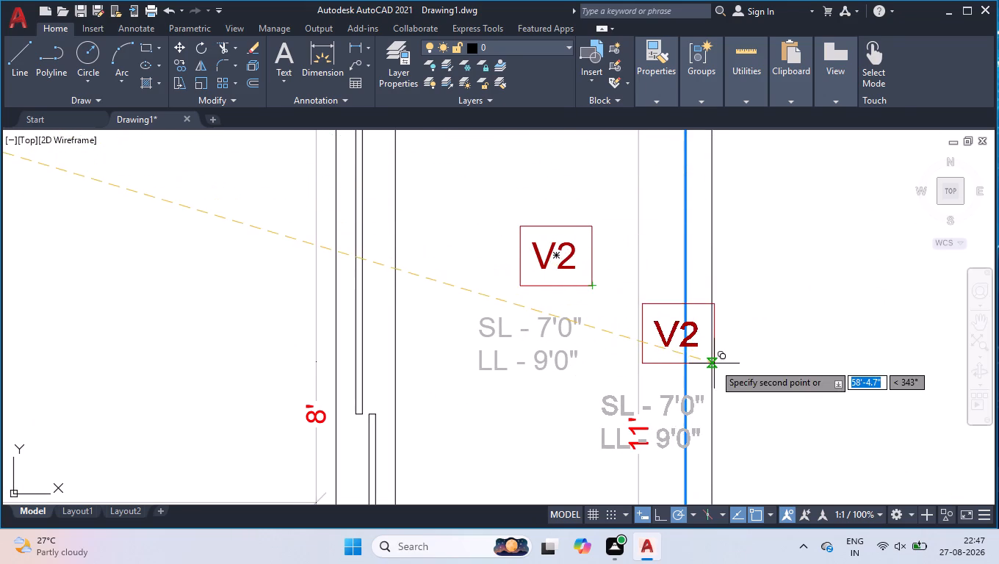
pyautogui.press('Return')
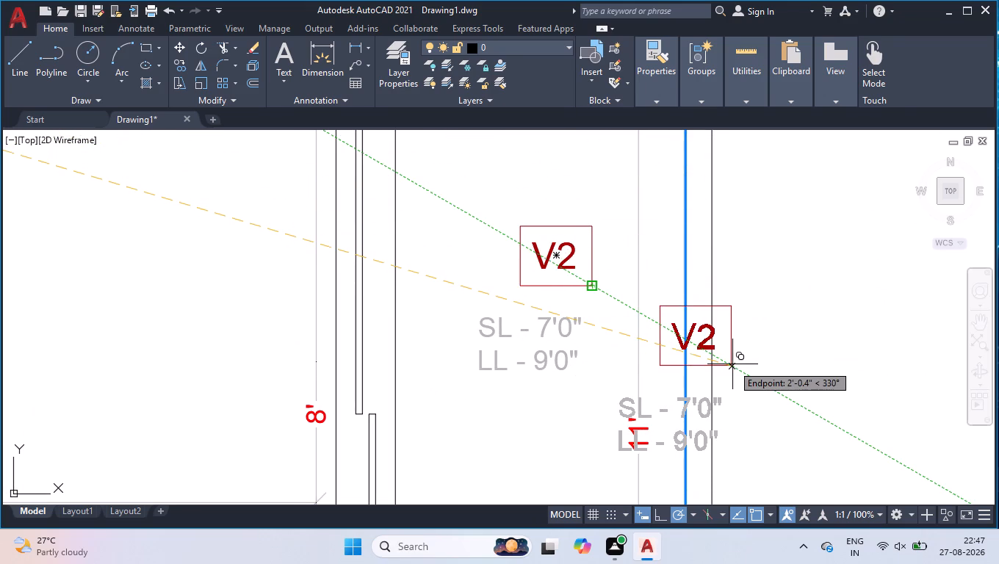
# Review the tagged plan and check the V2 tag outside the 2' opening of the walk-in closet's toilet.
pyautogui.scroll(-3, 692, 314)
pyautogui.scroll(-3, 625, 358)
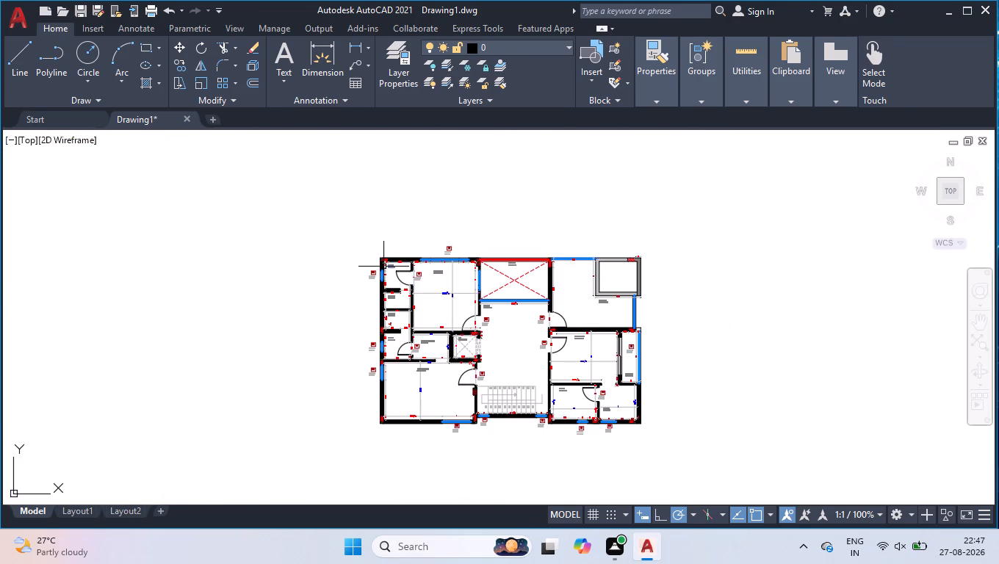
pyautogui.click(998, 402)
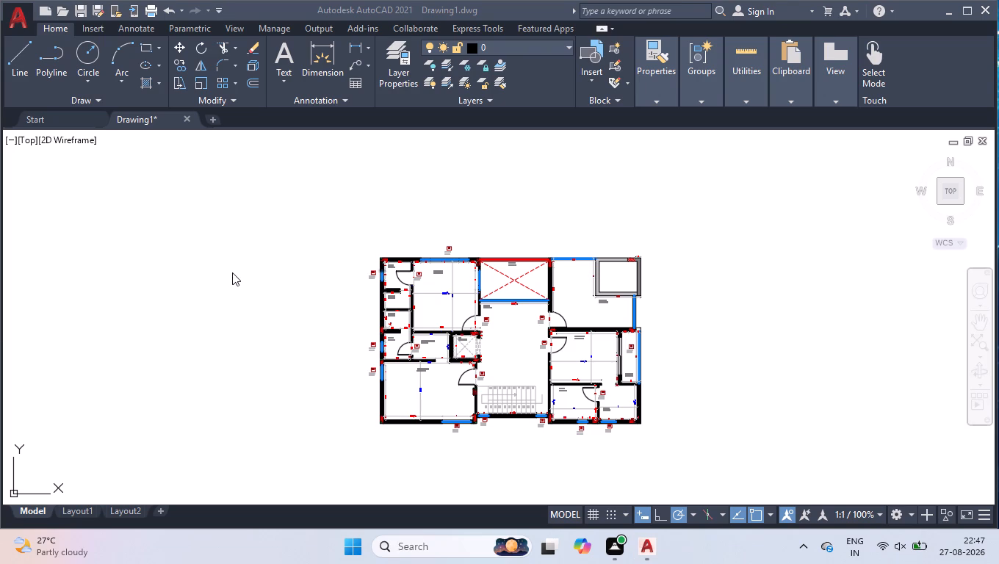
pyautogui.scroll(2, 378, 361)
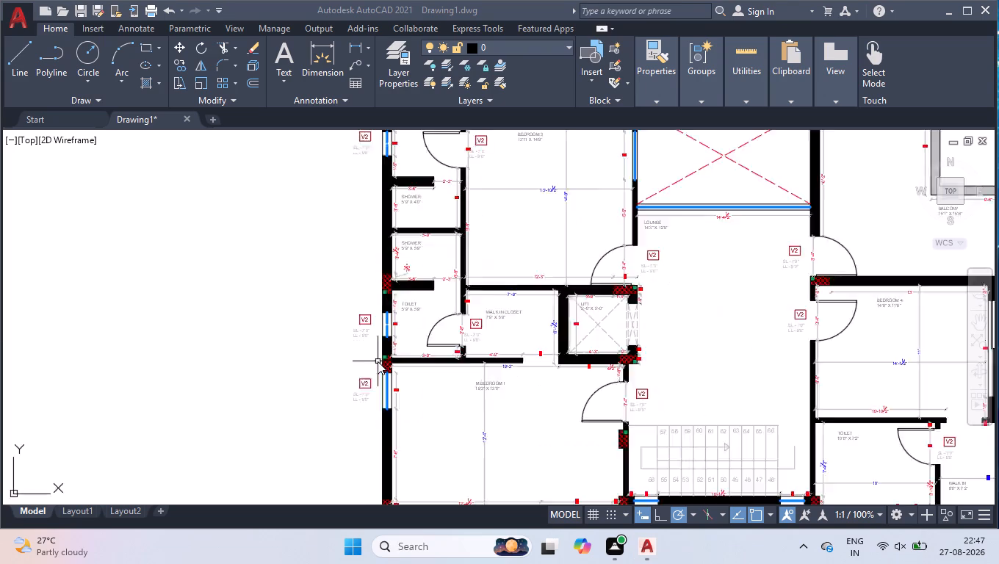
pyautogui.scroll(2, 378, 361)
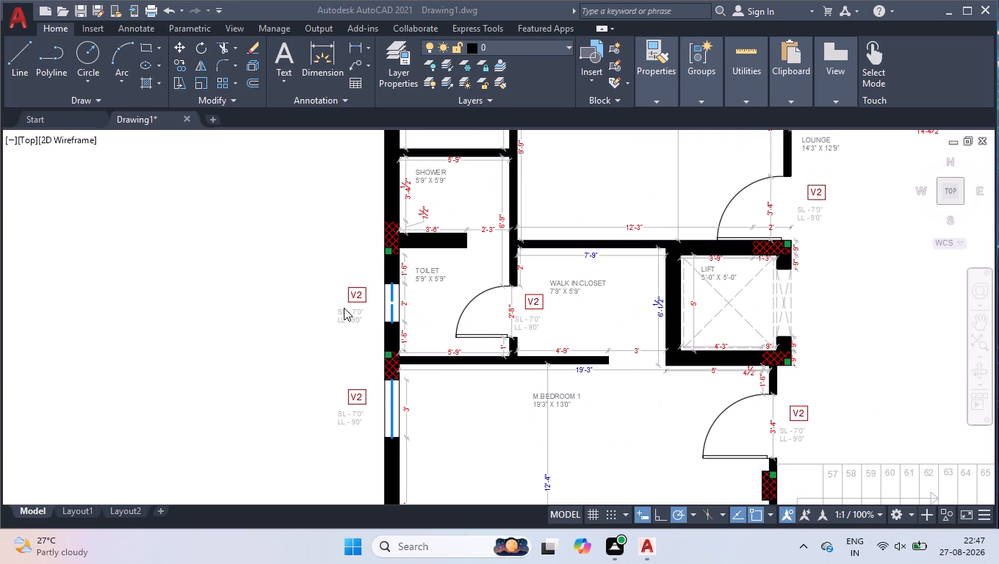
pyautogui.scroll(2, 327, 246)
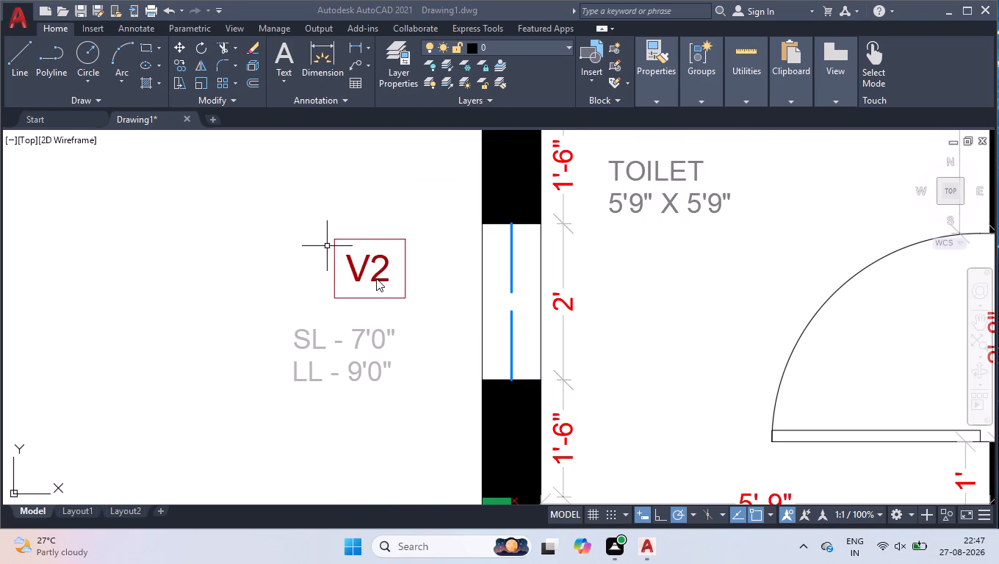
pyautogui.scroll(-4, 376, 278)
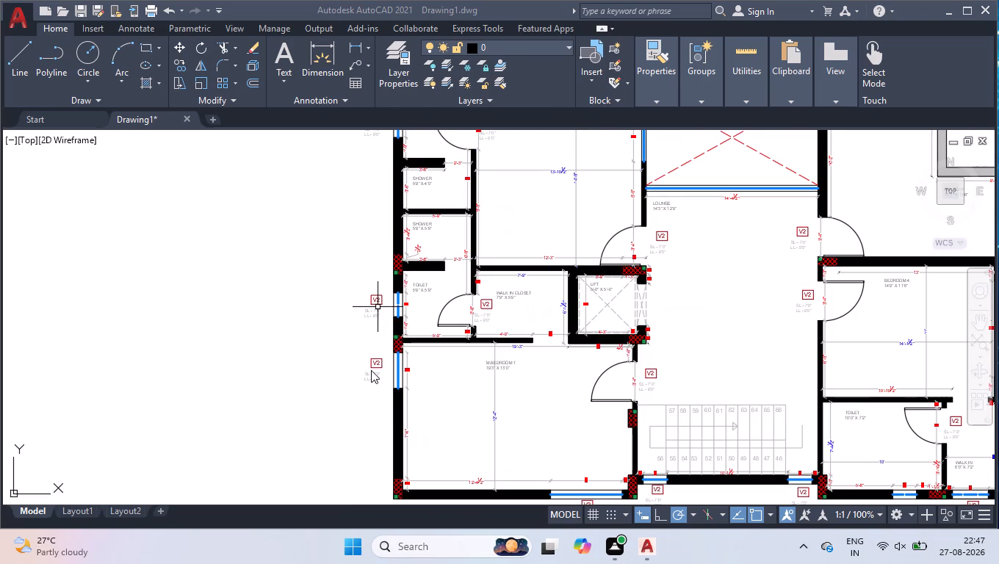
# Change the tag outside M.Bedroom 1's 3' window to W5.
pyautogui.scroll(3, 368, 372)
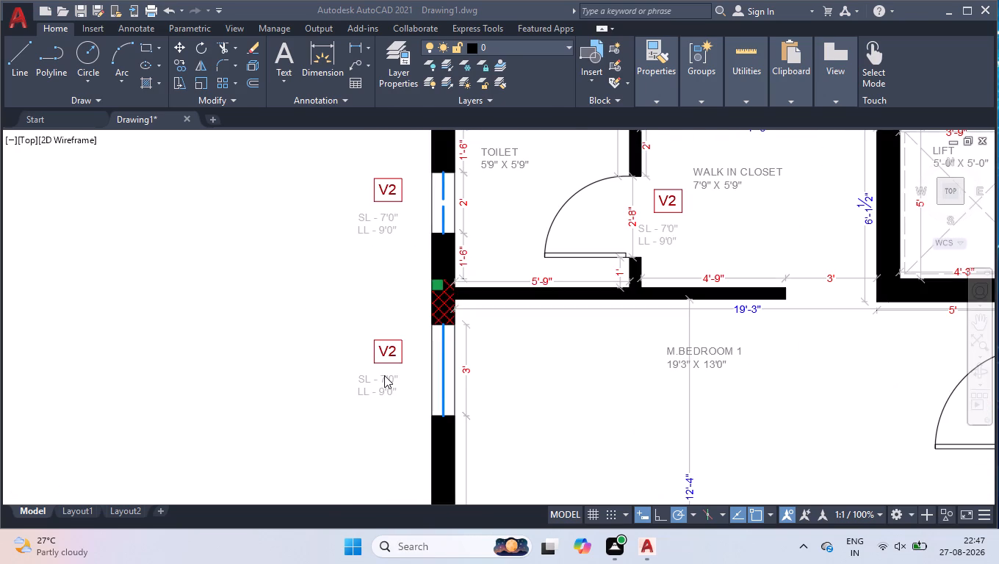
pyautogui.scroll(2, 365, 394)
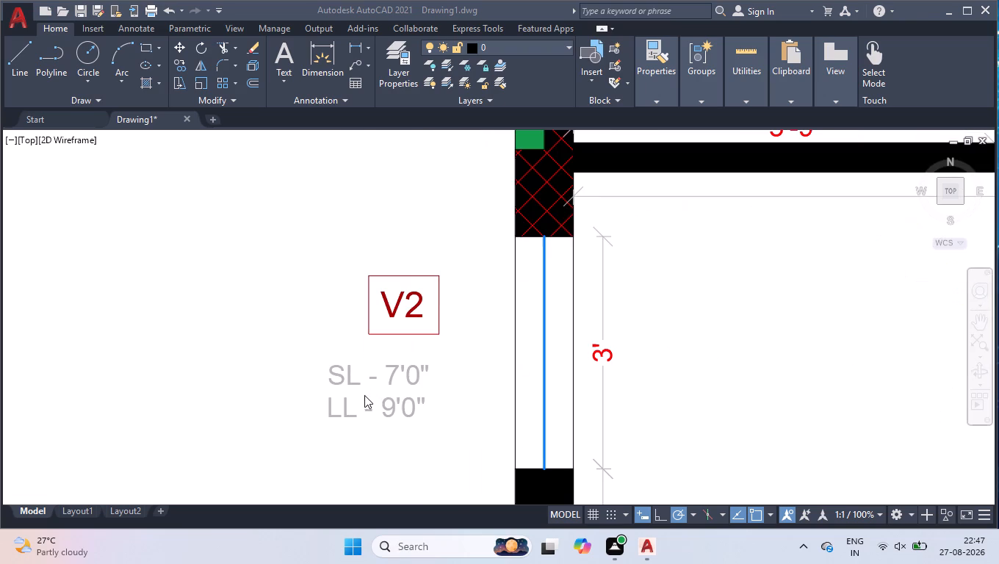
pyautogui.click(409, 265)
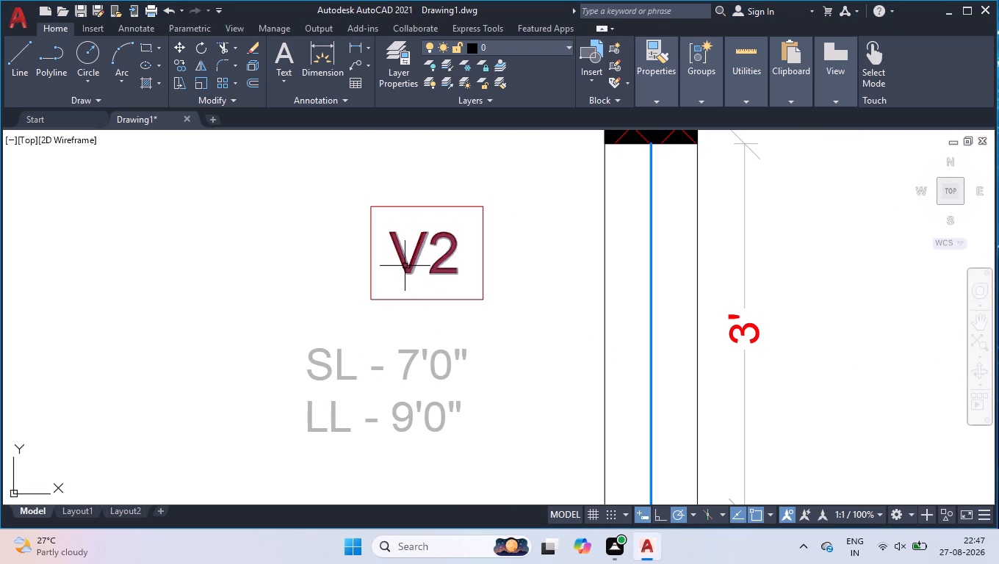
pyautogui.doubleClick(405, 267)
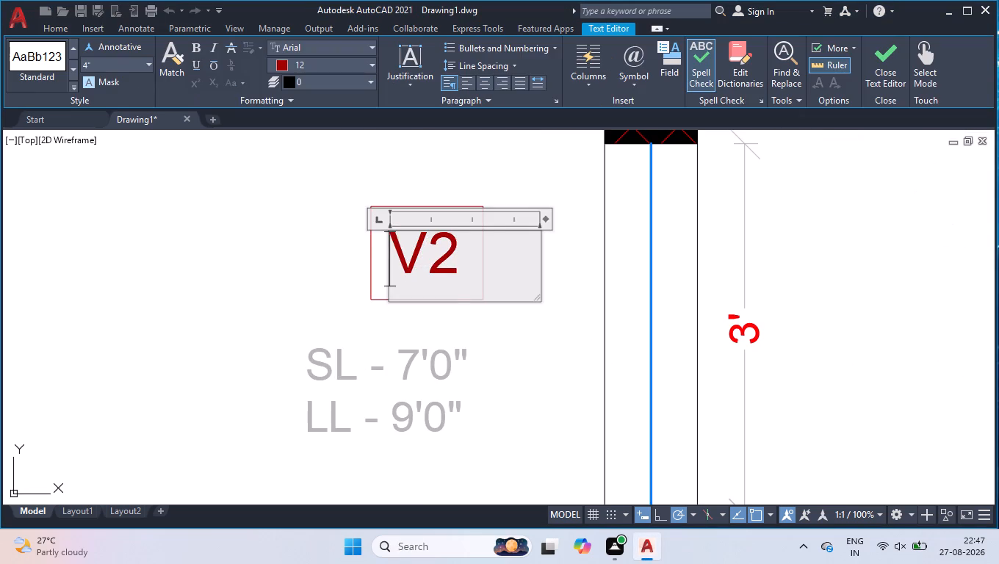
pyautogui.hotkey('ctrl', 'a')
pyautogui.press('w')
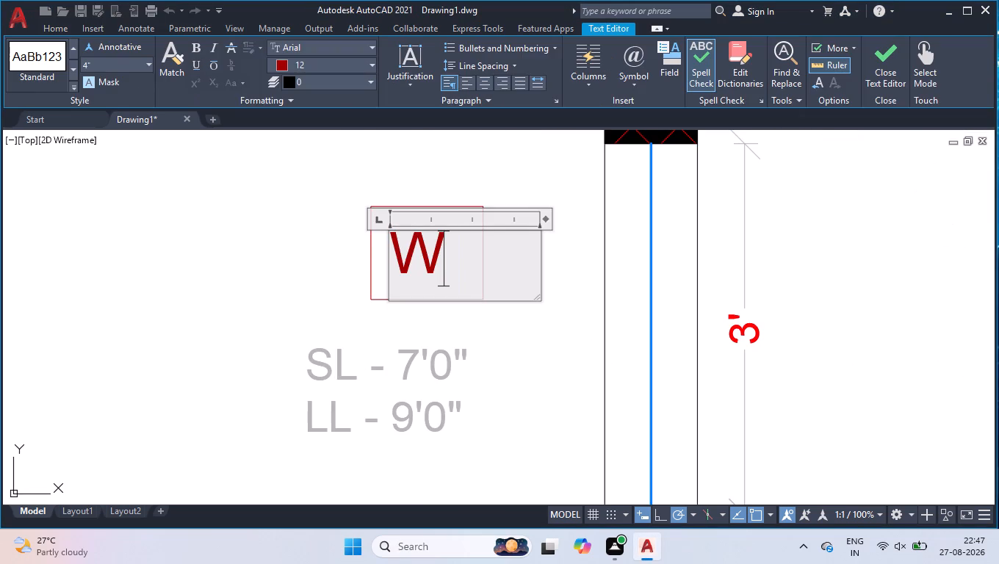
pyautogui.press('5')
pyautogui.click(291, 267)
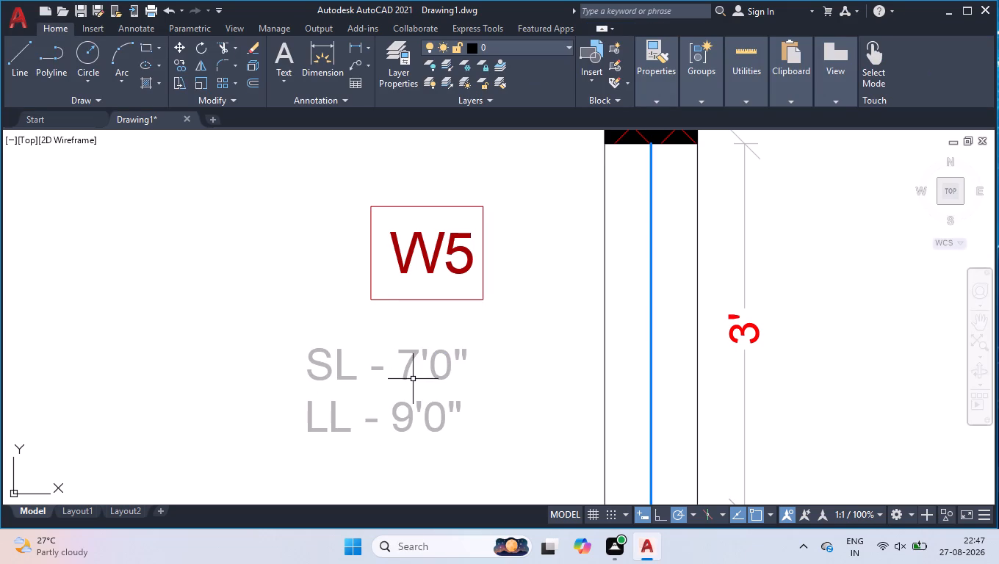
# Set the W5 tag's level text to SL - 8'0" and LL - 8'0".
pyautogui.doubleClick(413, 358)
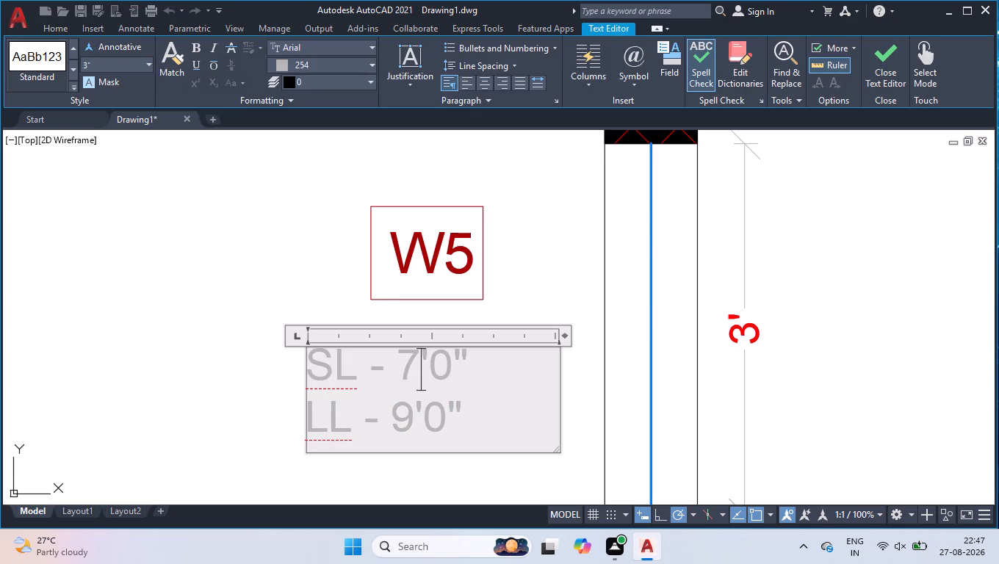
pyautogui.press('BackSpace')
pyautogui.press('8')
pyautogui.click(418, 425)
pyautogui.press('BackSpace')
pyautogui.press('8')
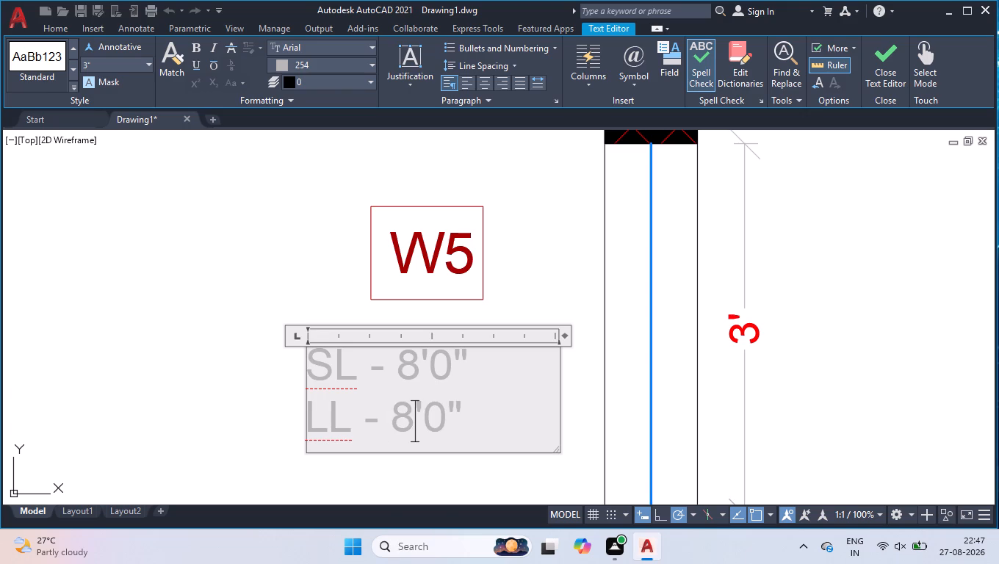
pyautogui.click(273, 340)
# Change the tag below M.Bedroom 1's 6' window to W3.
pyautogui.scroll(-3, 285, 291)
pyautogui.scroll(-2, 380, 292)
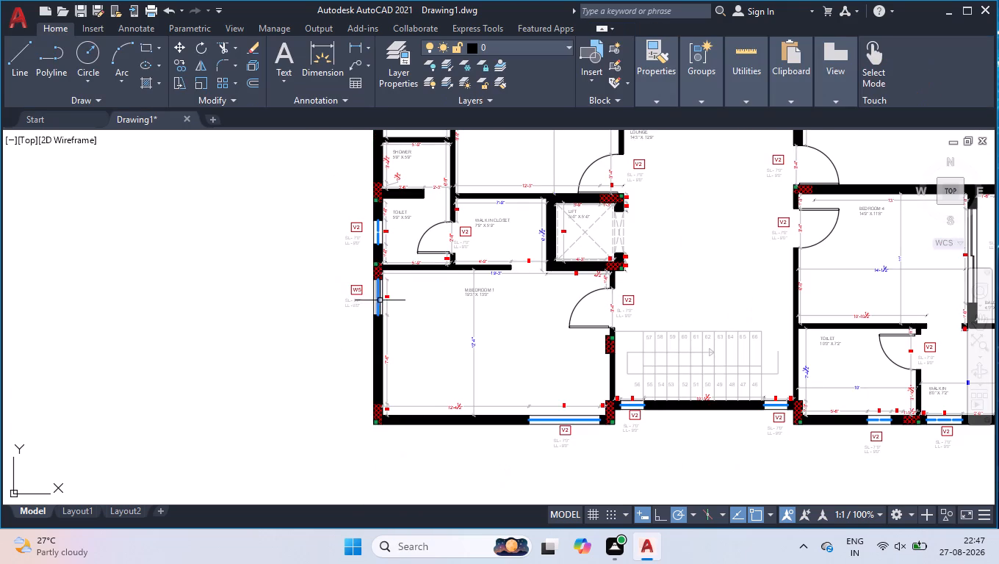
pyautogui.scroll(3, 624, 450)
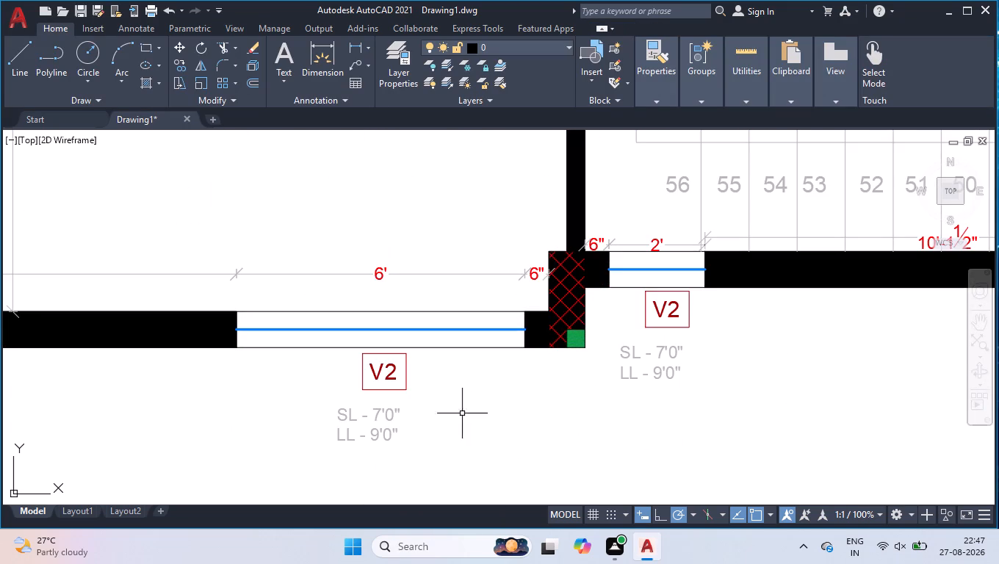
pyautogui.doubleClick(379, 377)
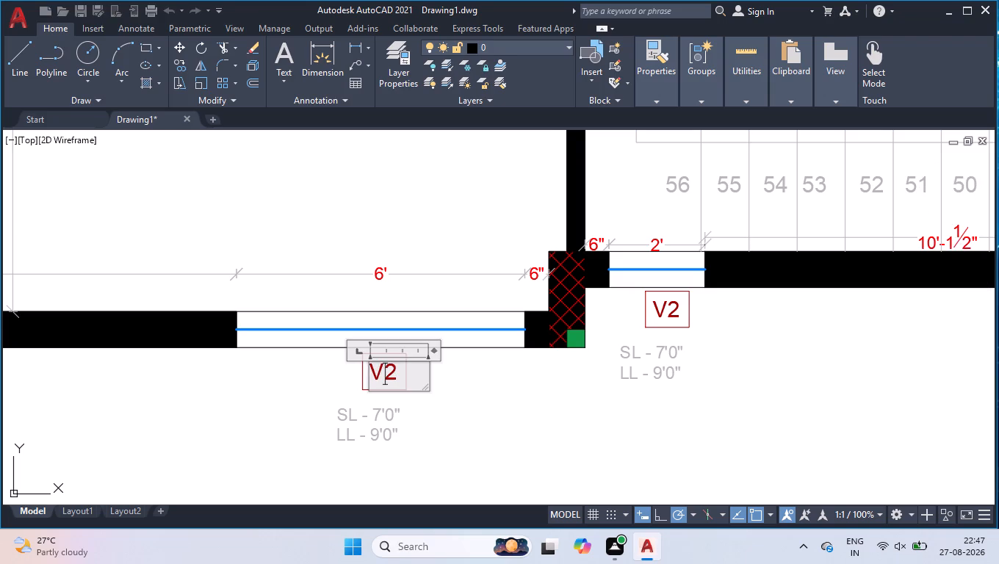
pyautogui.hotkey('ctrl', 'a')
pyautogui.write('W3')
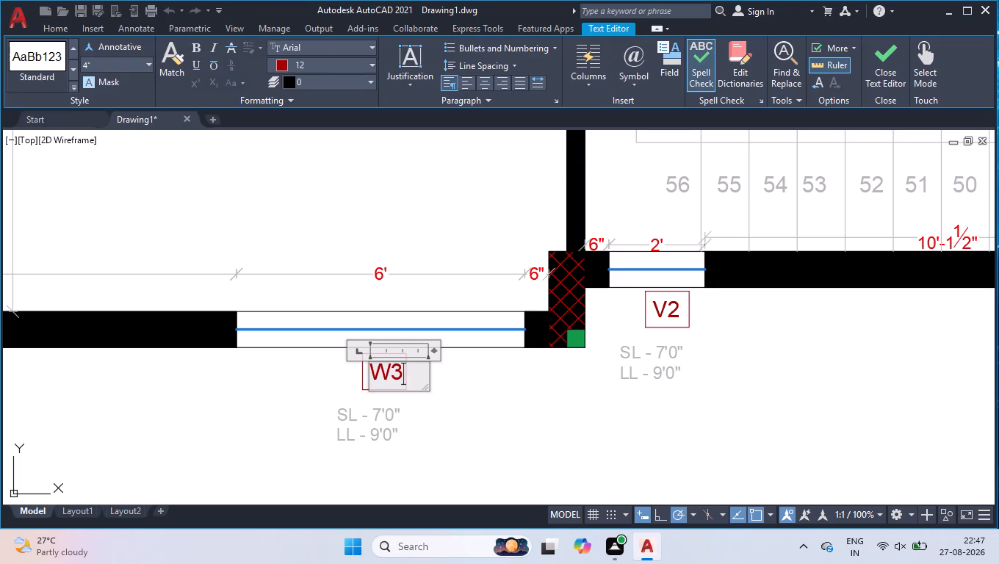
pyautogui.click(326, 377)
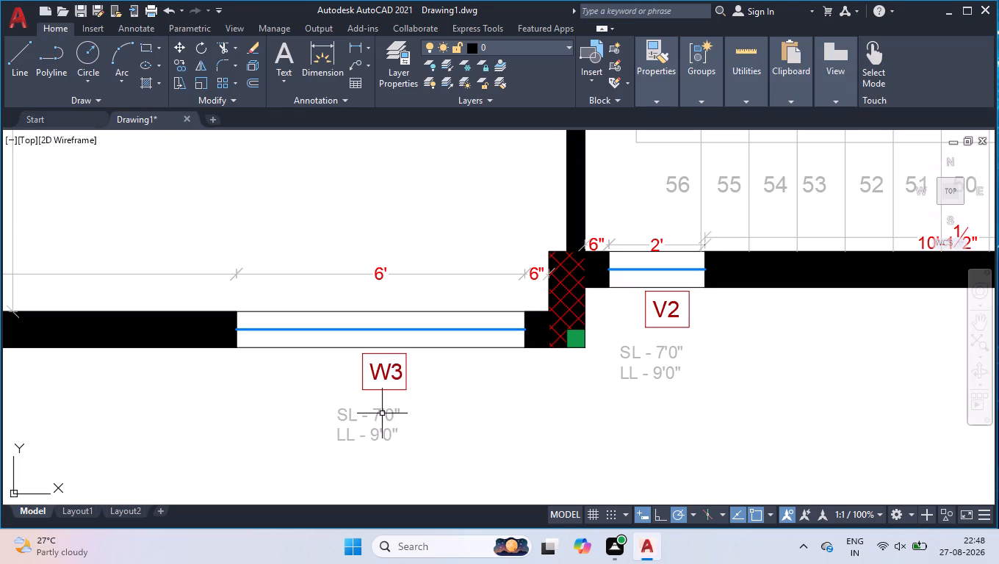
# Set the W3 tag's level text to SL - 2'0" and LL - 8'0".
pyautogui.doubleClick(381, 413)
pyautogui.scroll(1, 377, 463)
pyautogui.press('BackSpace')
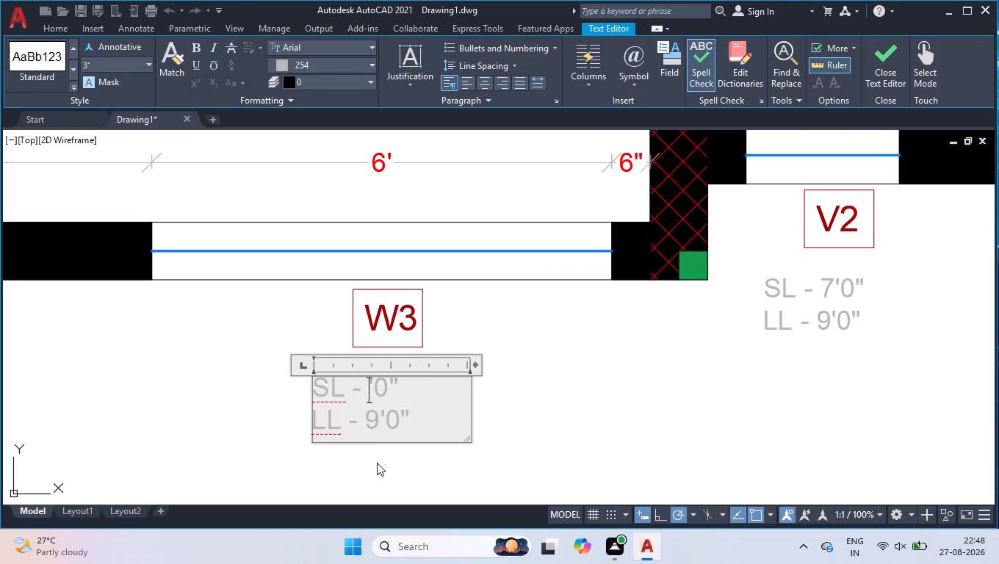
pyautogui.press('2')
pyautogui.press('Down')
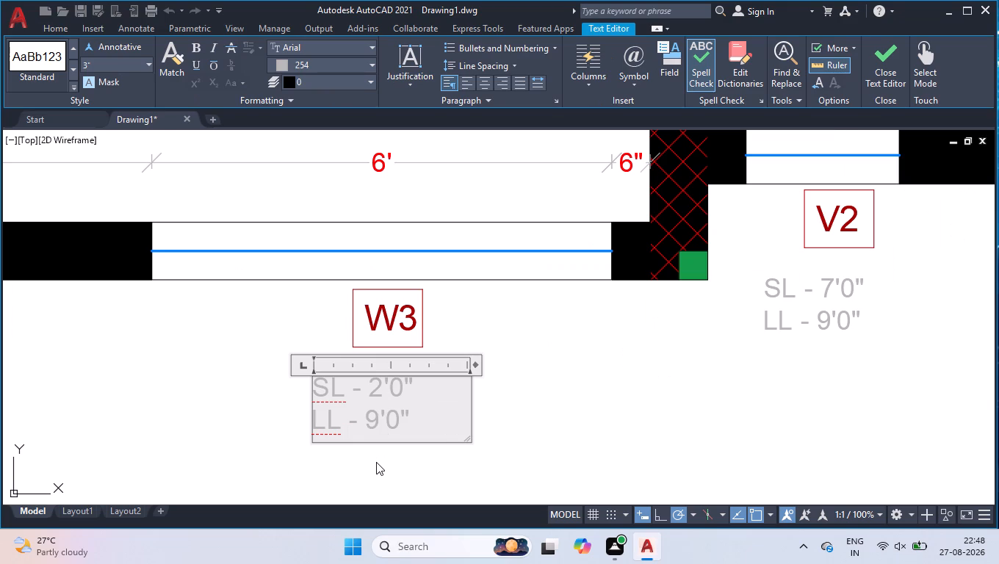
pyautogui.press('Left')
pyautogui.press('BackSpace')
pyautogui.press('8')
pyautogui.click(144, 442)
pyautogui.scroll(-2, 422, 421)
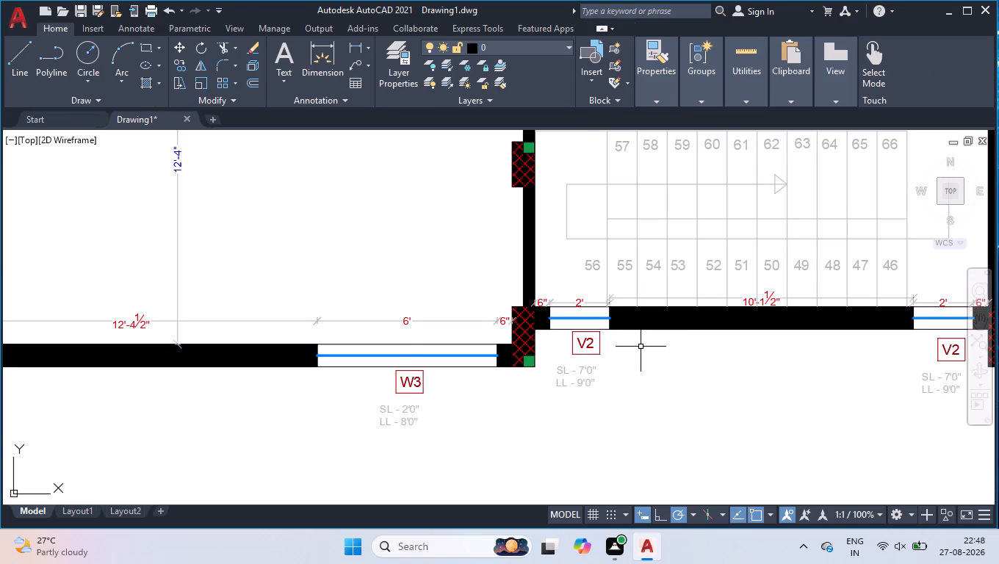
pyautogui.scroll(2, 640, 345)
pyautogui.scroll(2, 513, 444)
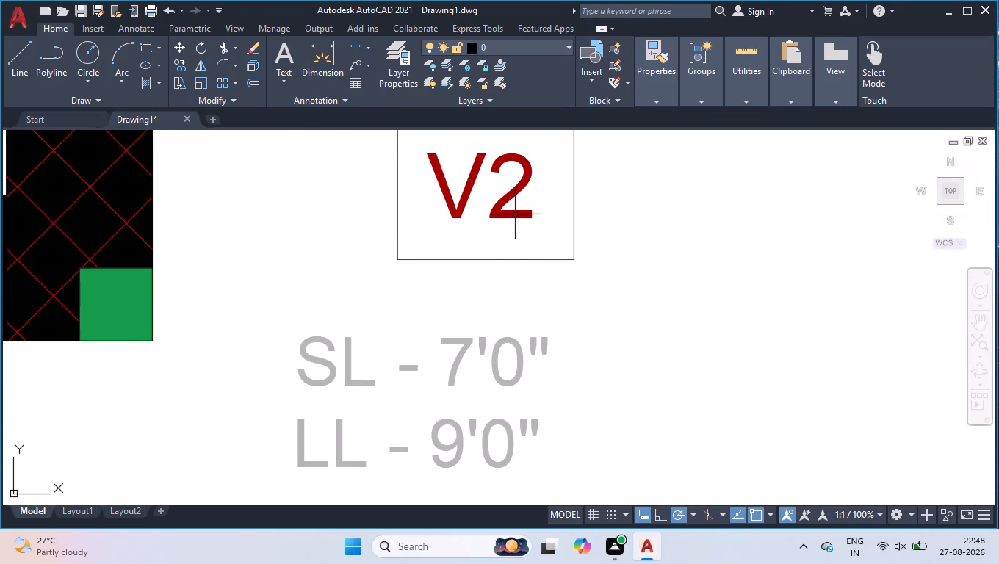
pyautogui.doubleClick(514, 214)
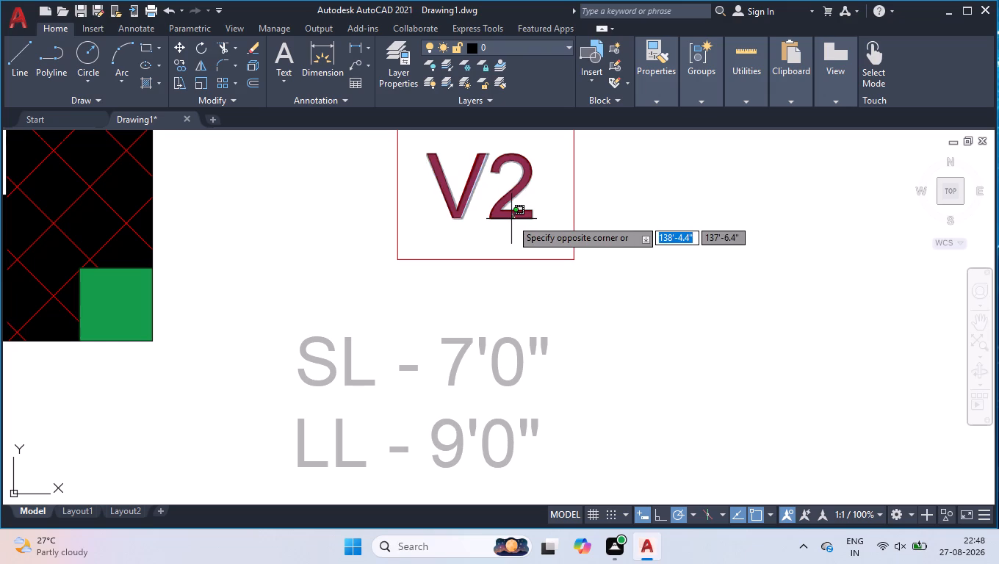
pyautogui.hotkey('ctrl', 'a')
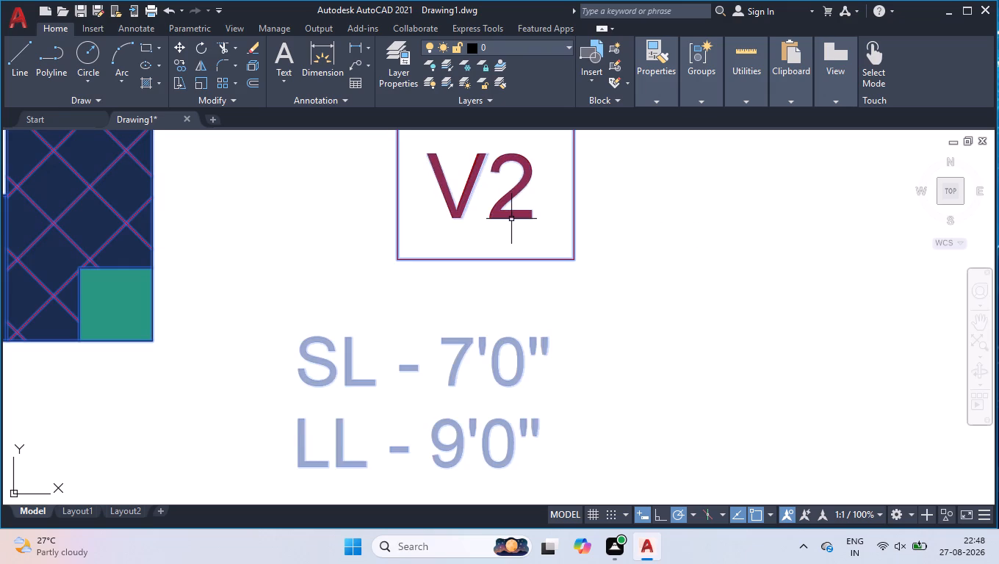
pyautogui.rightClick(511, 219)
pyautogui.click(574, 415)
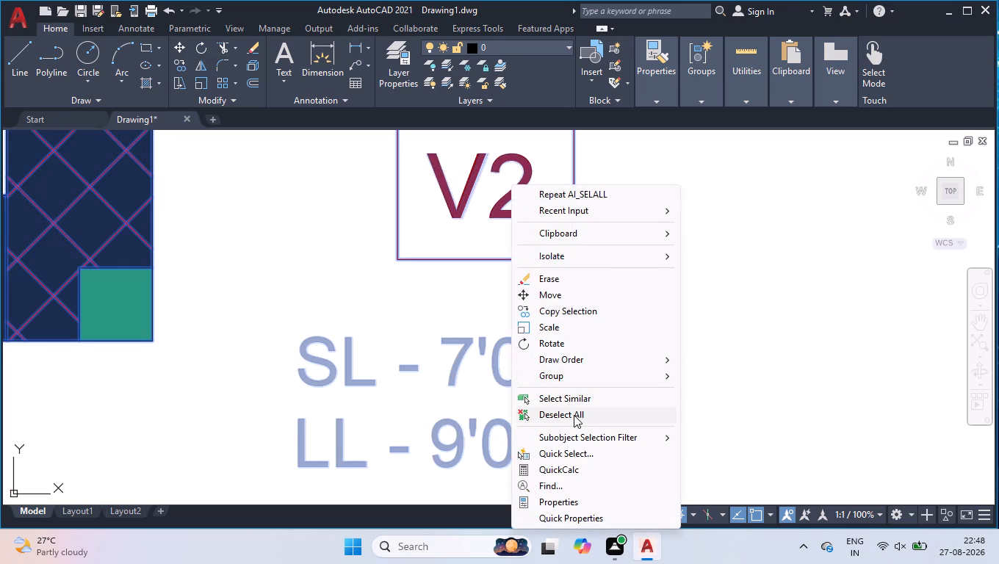
# Change the V2 tag below the staircase's 2' window nearest M.Bedroom 1 to W7.
pyautogui.doubleClick(458, 202)
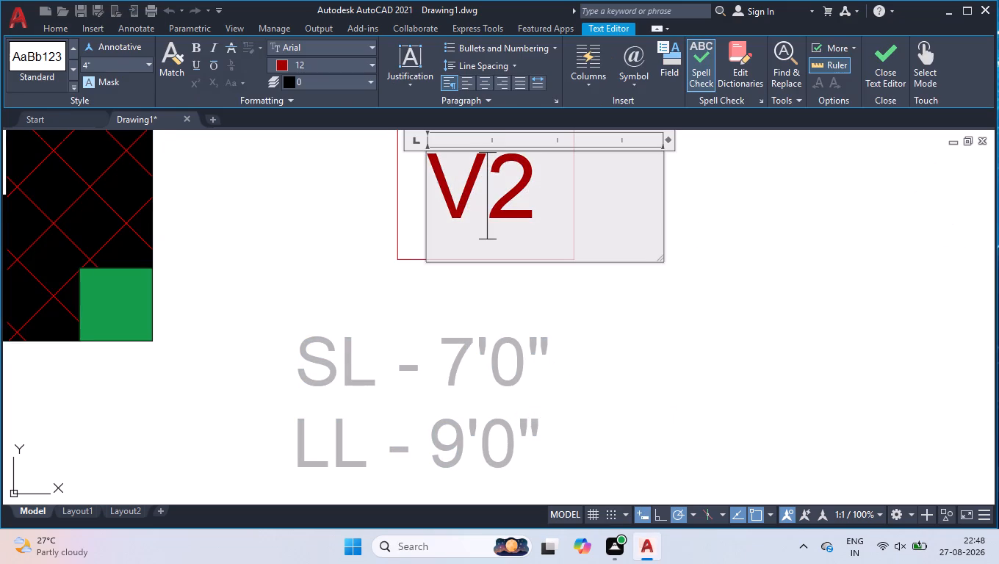
pyautogui.hotkey('ctrl', 'a')
pyautogui.press('w')
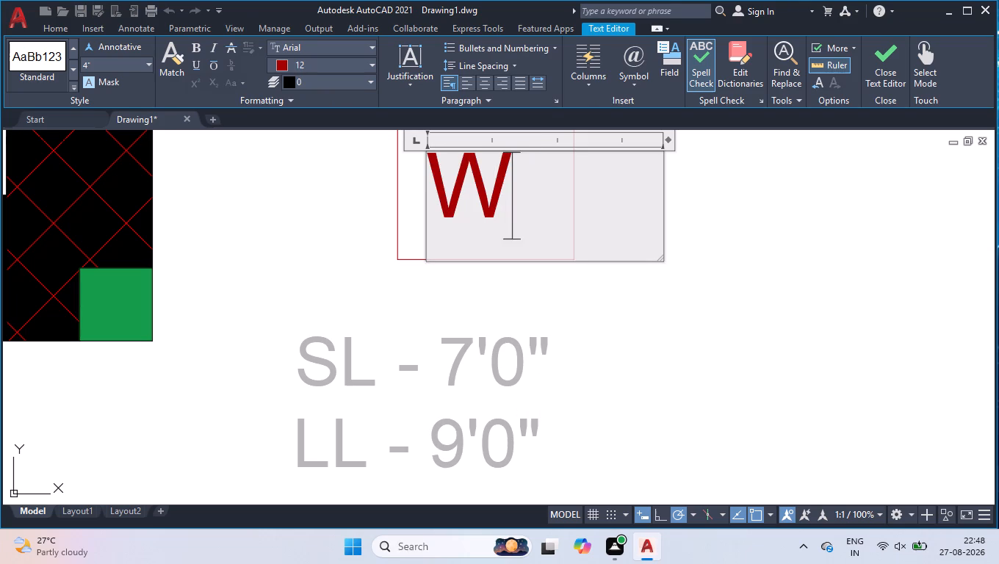
pyautogui.press('7')
pyautogui.click(339, 245)
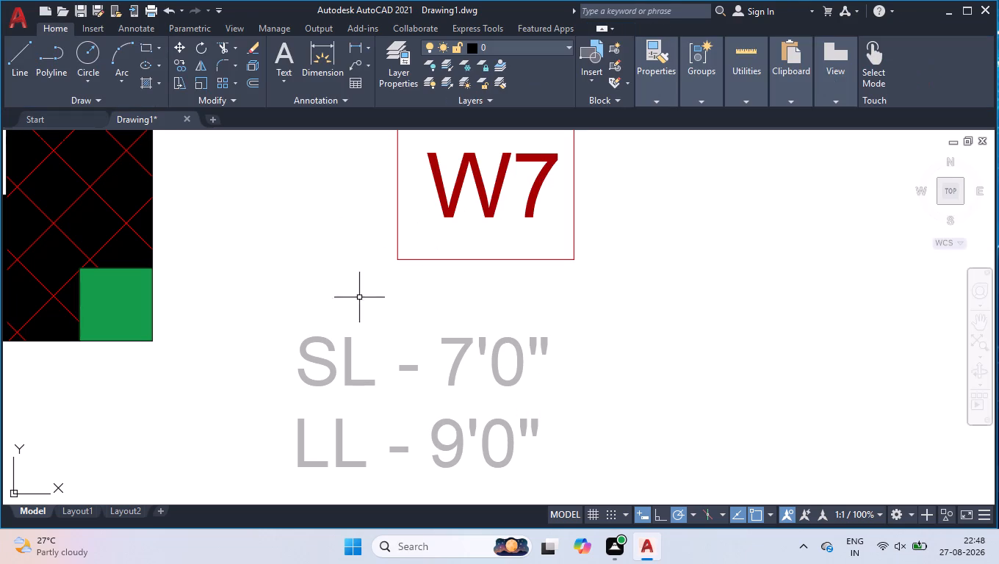
# Set the sill level in this W7 tag's level text to SL - 1'0".
pyautogui.doubleClick(463, 440)
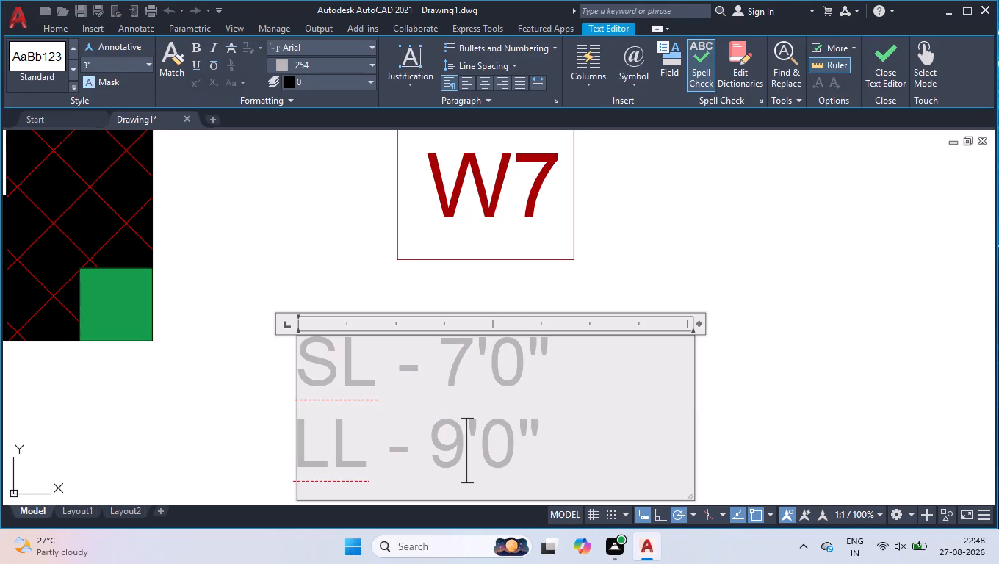
pyautogui.click(469, 366)
pyautogui.press('BackSpace')
pyautogui.press('1')
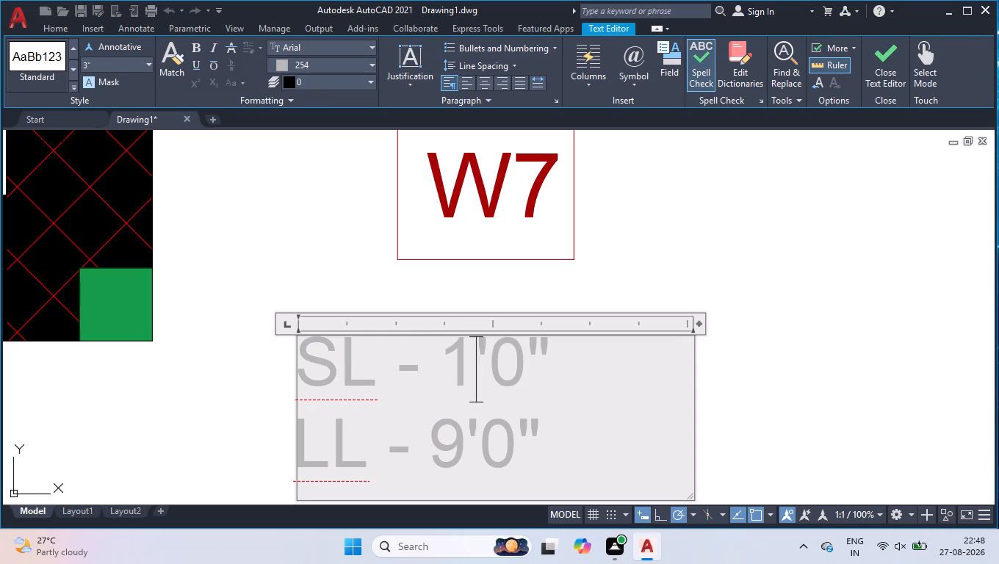
pyautogui.click(223, 202)
# Change the V2 tag below the staircase's other 2' window, on the toilet side, to W7.
pyautogui.scroll(-4, 276, 305)
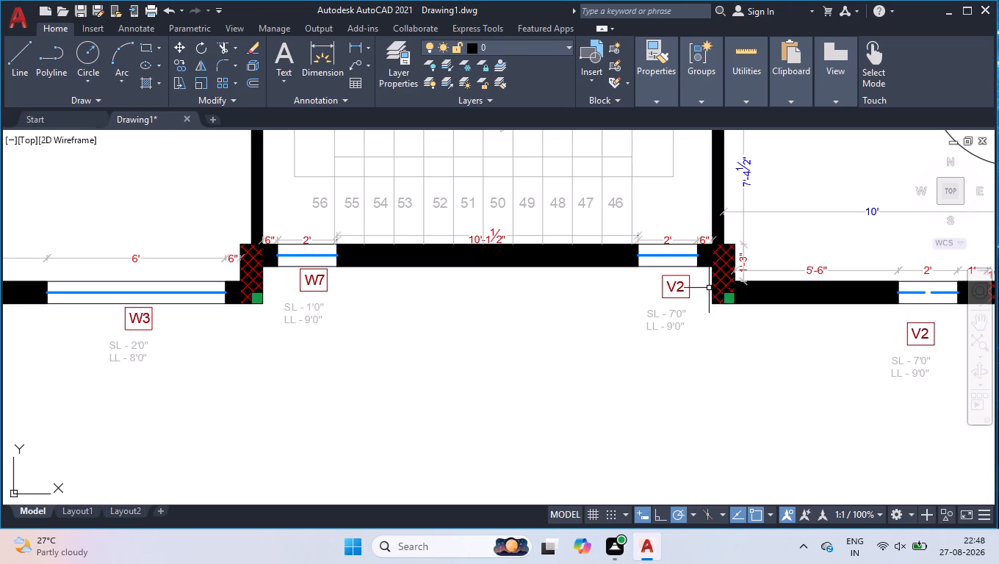
pyautogui.scroll(3, 703, 283)
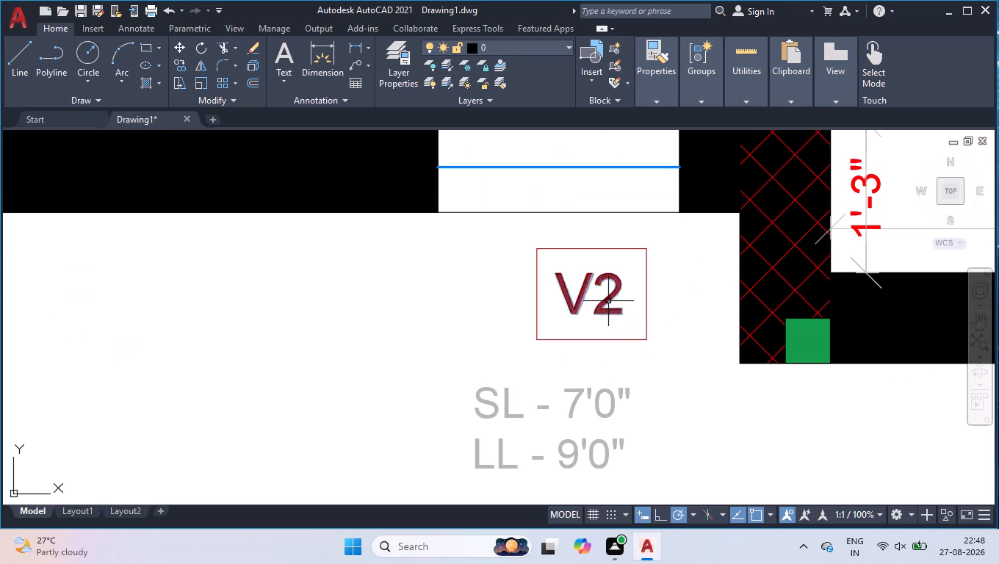
pyautogui.doubleClick(606, 303)
pyautogui.hotkey('ctrl', 'a')
pyautogui.write('W7')
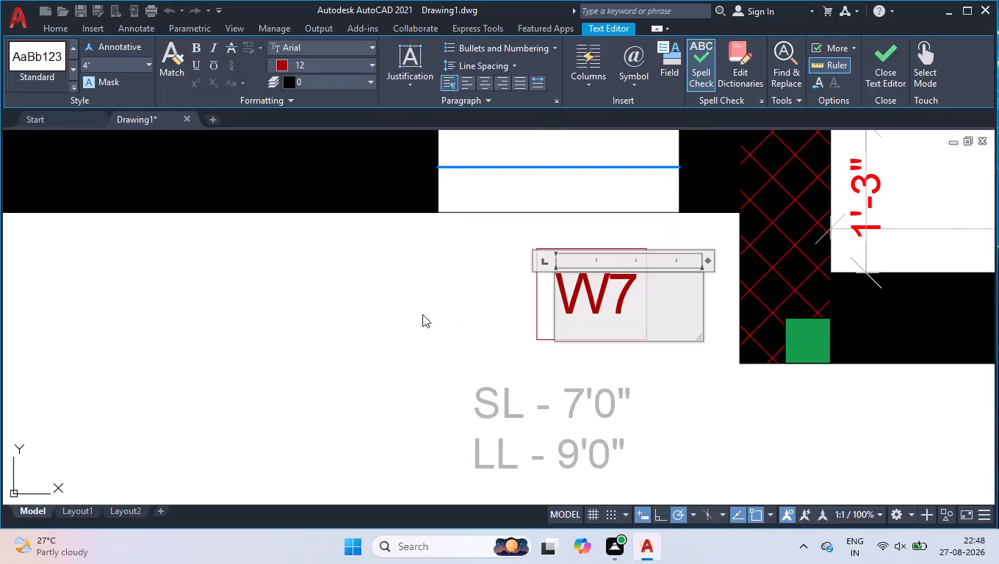
pyautogui.click(422, 314)
# Set the sill level of the toilet-side W7 tag to SL - 1'0".
pyautogui.doubleClick(591, 458)
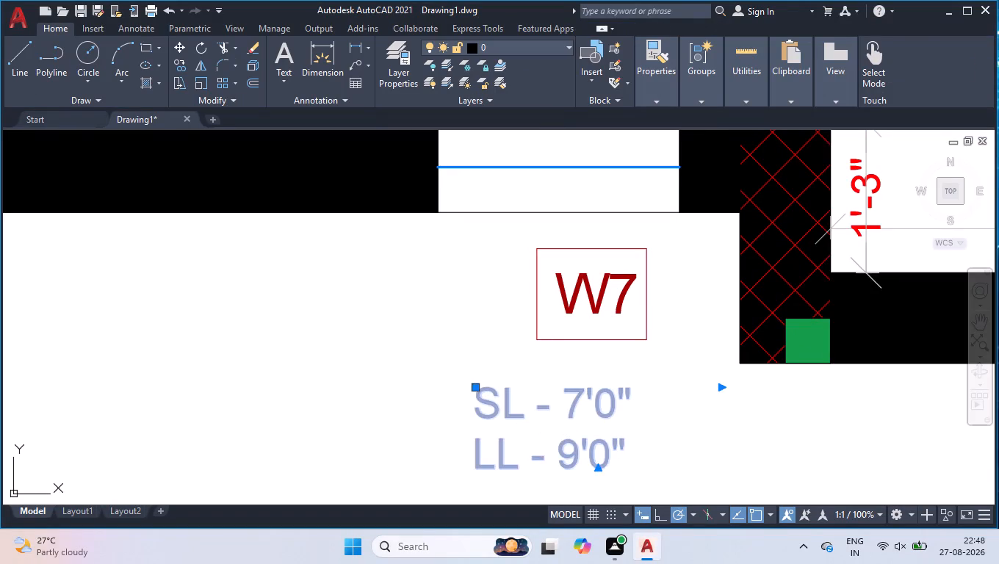
pyautogui.click(583, 391)
pyautogui.press('BackSpace')
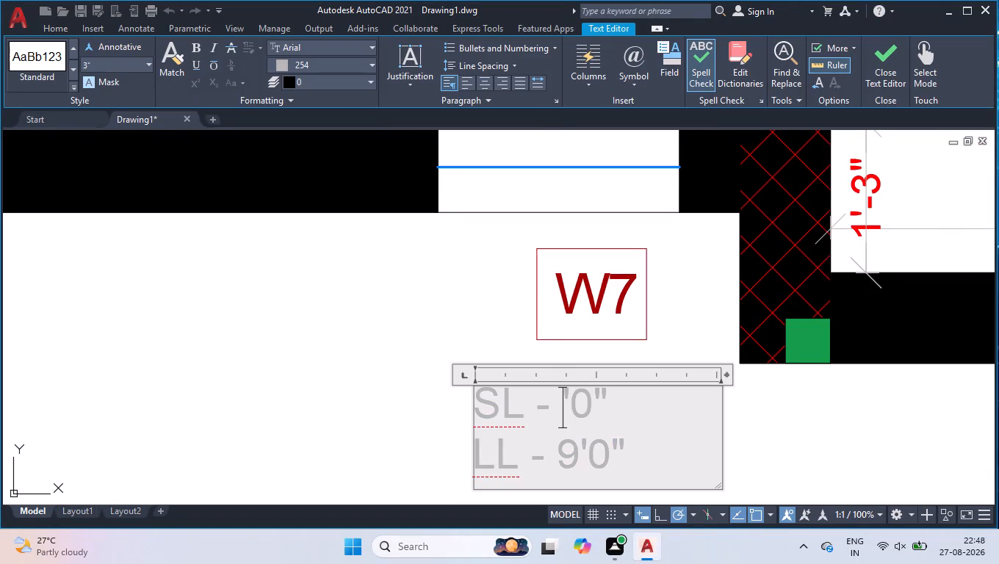
pyautogui.press('1')
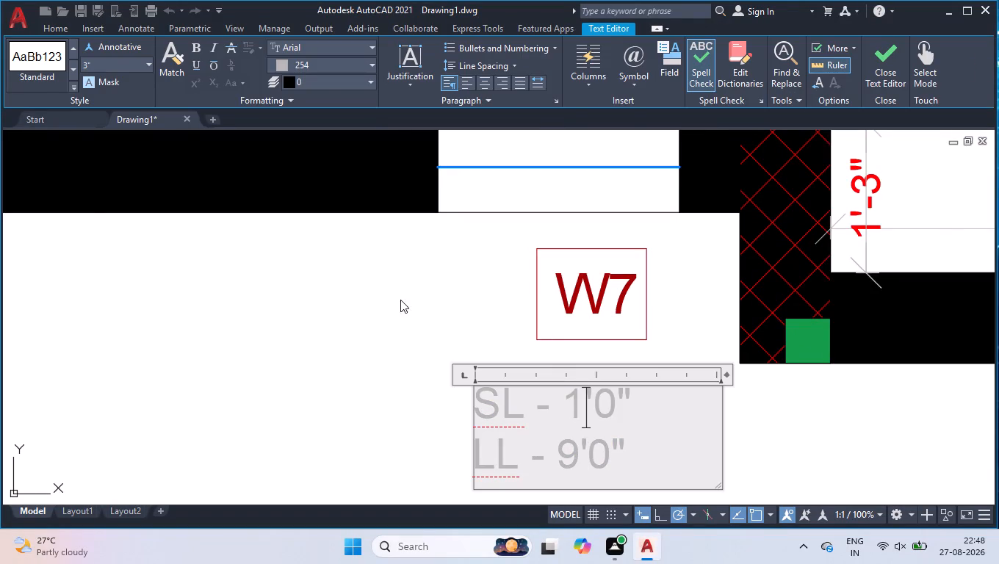
pyautogui.click(400, 300)
# Change the V2 tag below the walk-in's 3' opening to V1.
pyautogui.scroll(-3, 434, 405)
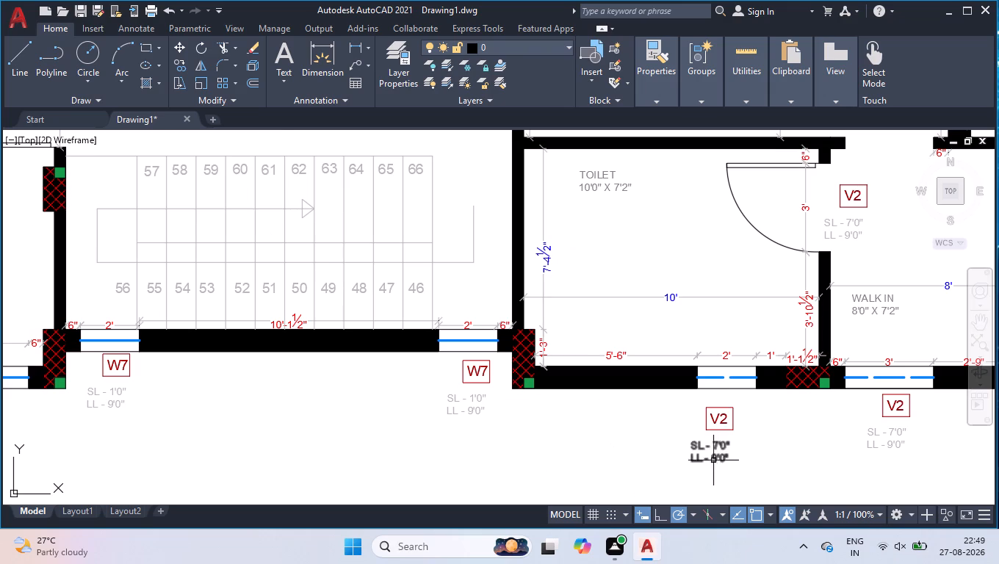
pyautogui.scroll(-1, 666, 469)
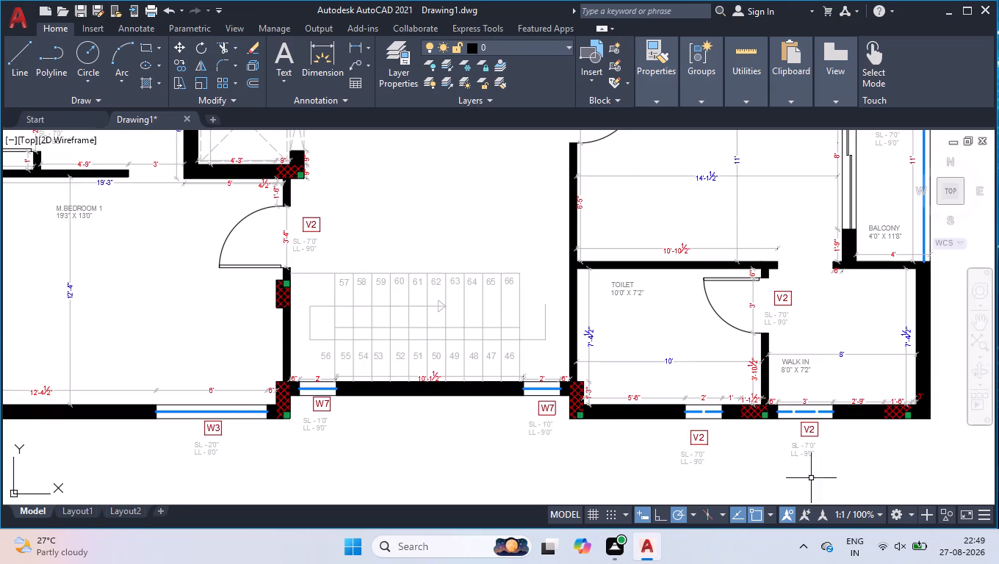
pyautogui.scroll(4, 829, 458)
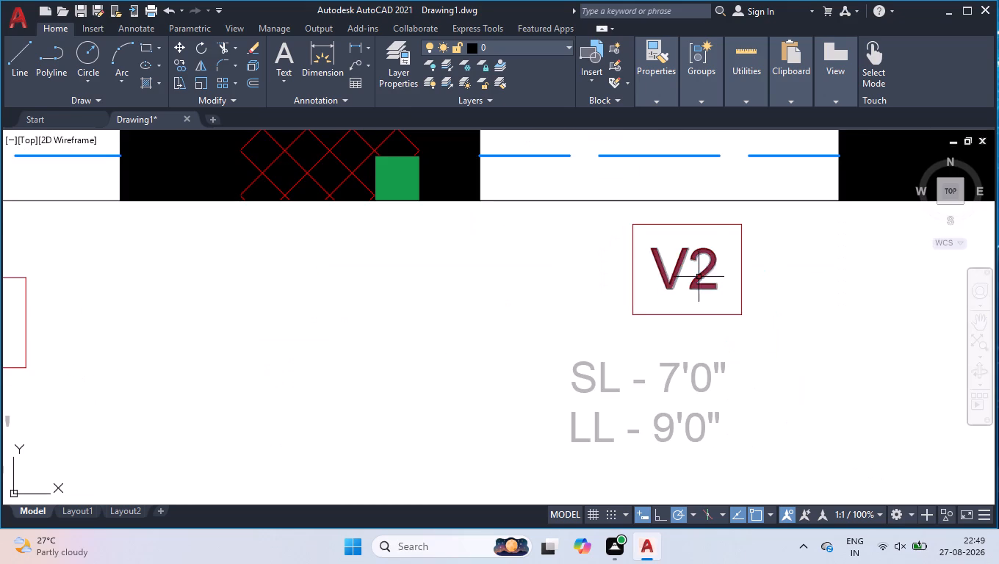
pyautogui.doubleClick(699, 278)
pyautogui.press('Right')
pyautogui.press('BackSpace')
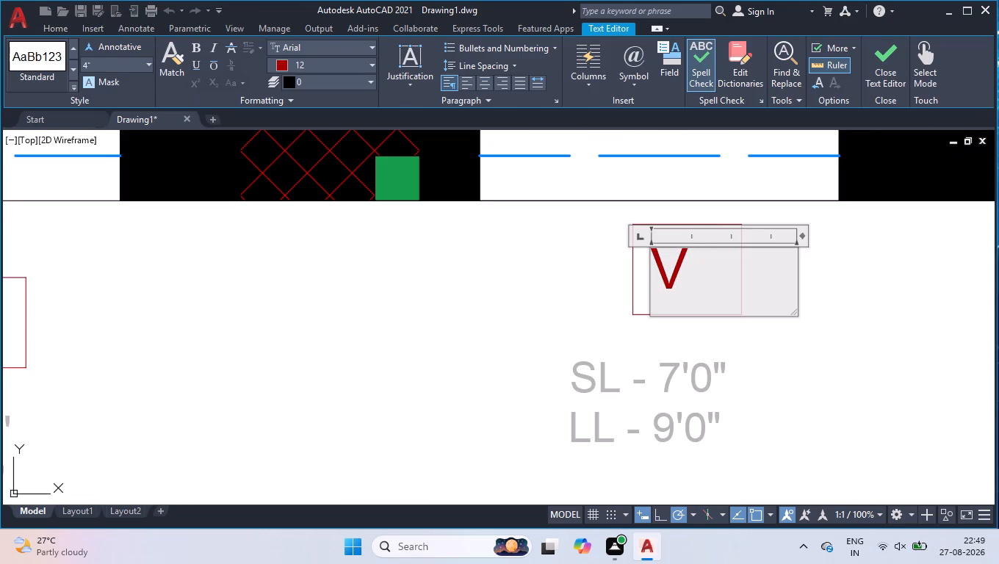
pyautogui.press('1')
pyautogui.click(505, 358)
# Change the V2 tag in Bedroom 4's balcony, beside the 8' sliding door, to SD.
pyautogui.scroll(-1, 531, 380)
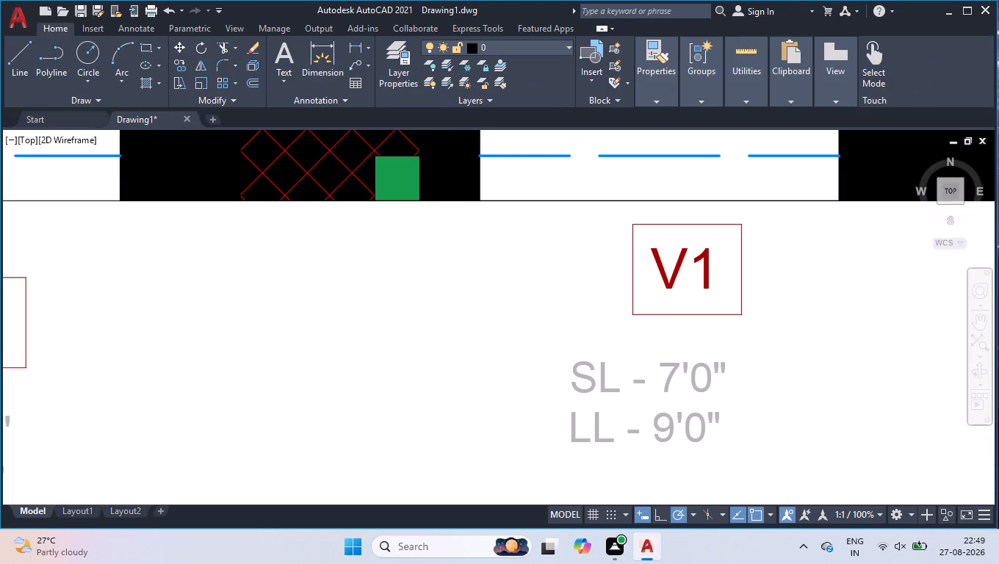
pyautogui.scroll(-5, 531, 380)
pyautogui.scroll(-1, 615, 322)
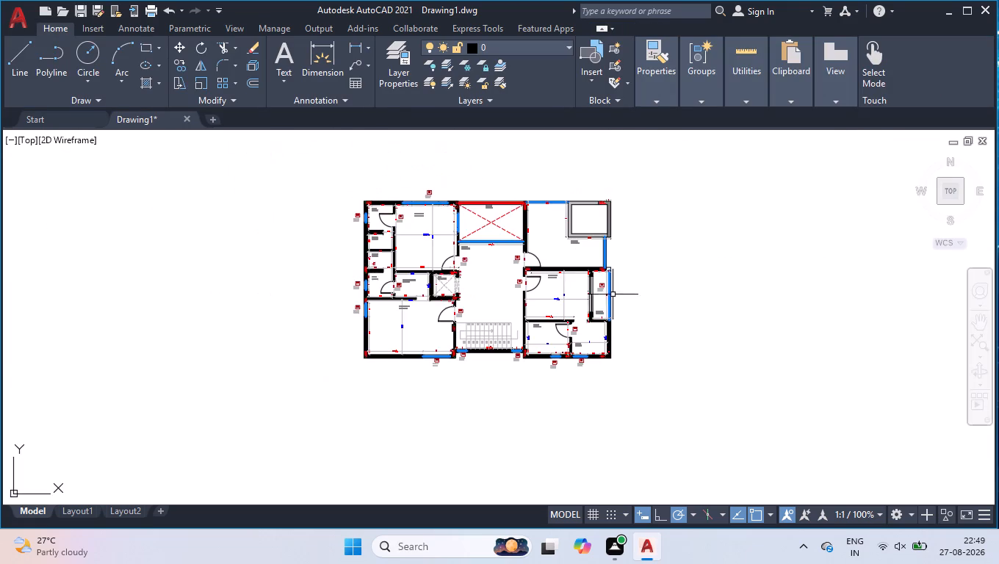
pyautogui.scroll(3, 612, 291)
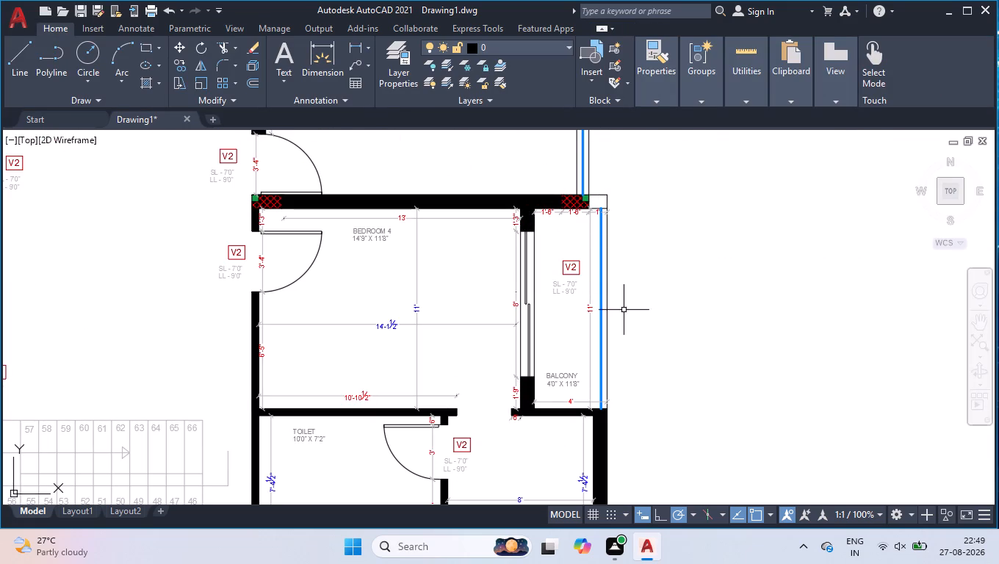
pyautogui.scroll(3, 571, 272)
pyautogui.doubleClick(580, 261)
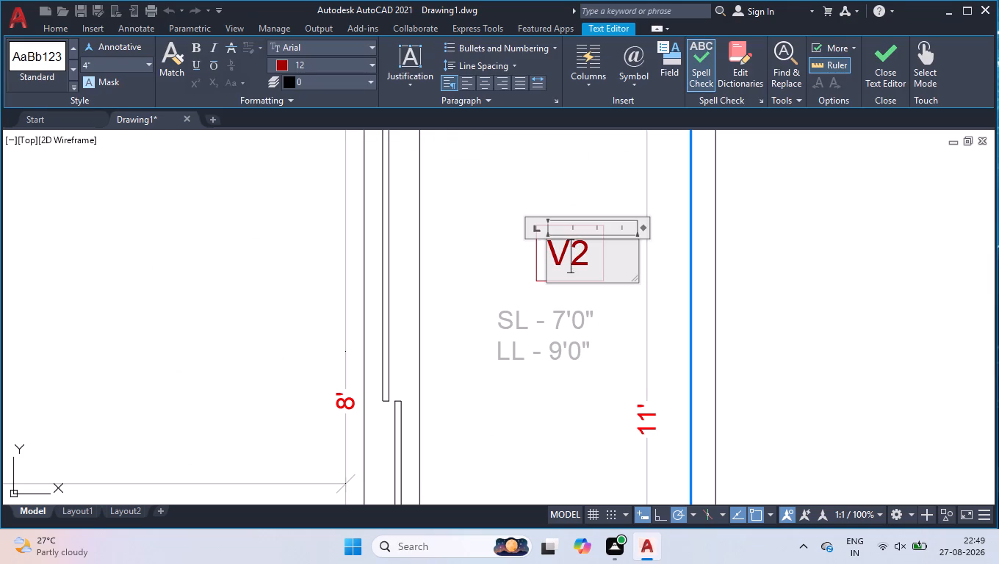
pyautogui.moveTo(591, 267); pyautogui.dragTo(540, 267)
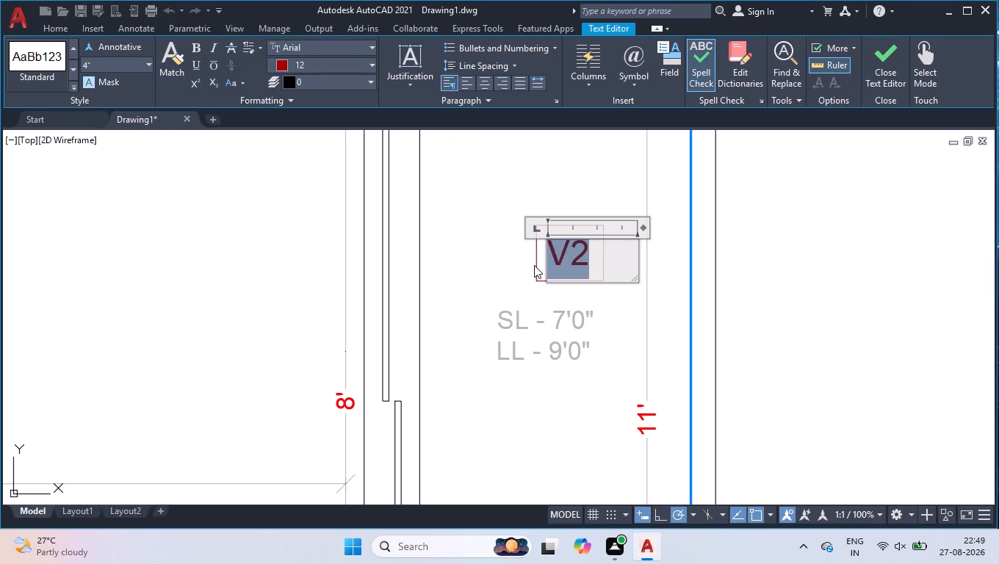
pyautogui.write('SD')
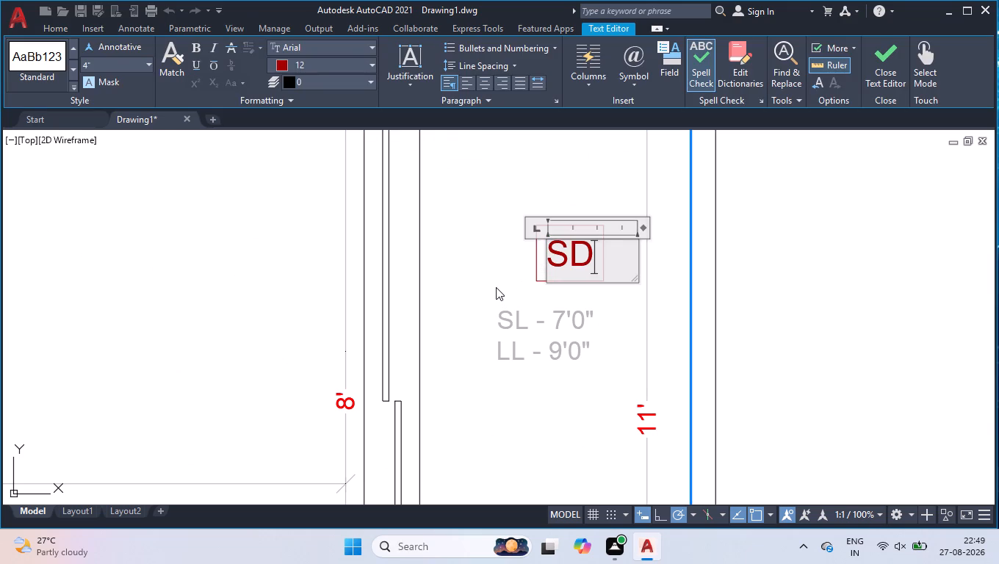
pyautogui.click(495, 287)
# Remove the SL line from the SD tag's level text and set the lintel level to LL - 8'0".
pyautogui.doubleClick(527, 329)
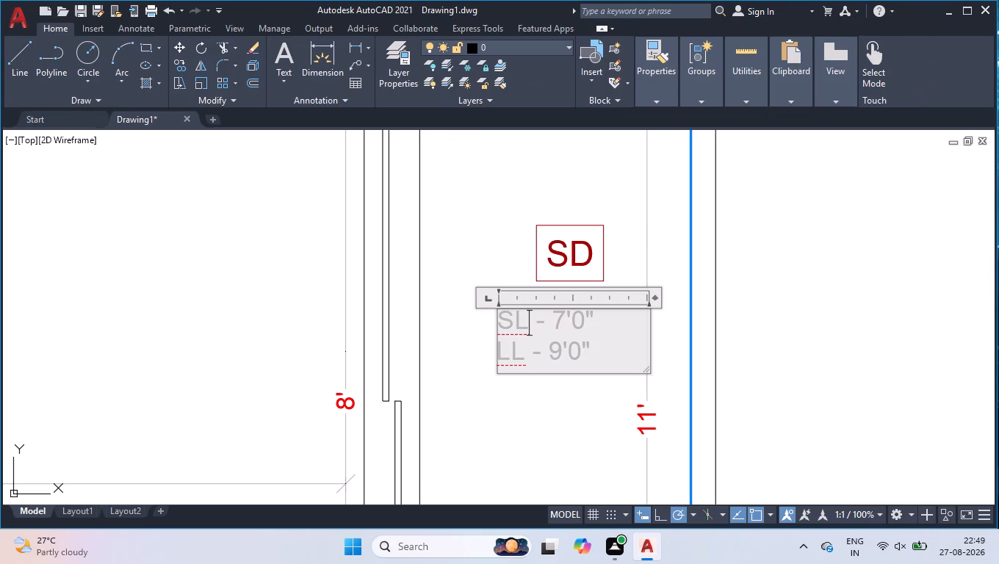
pyautogui.moveTo(601, 326); pyautogui.dragTo(494, 331)
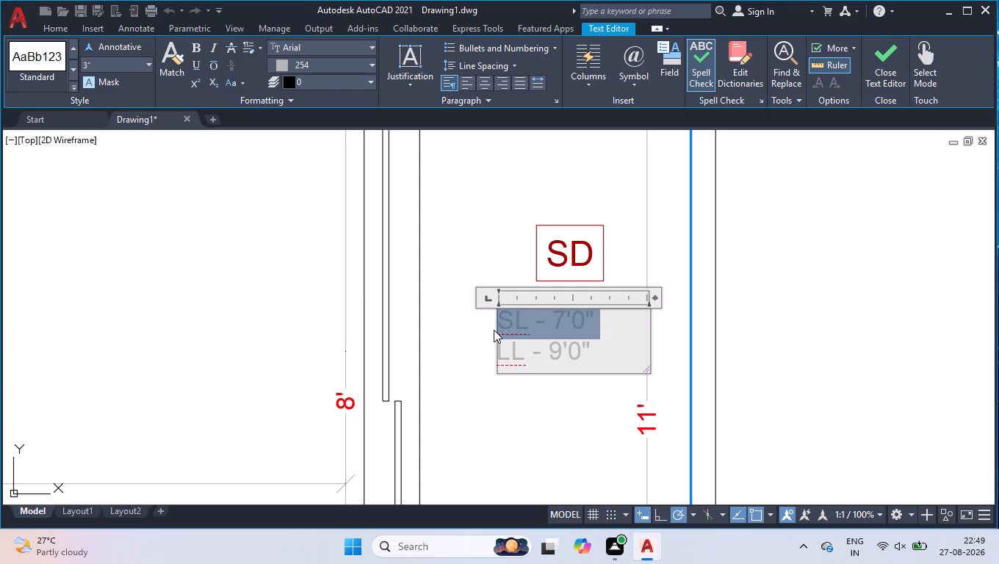
pyautogui.press('BackSpace')
pyautogui.click(558, 329)
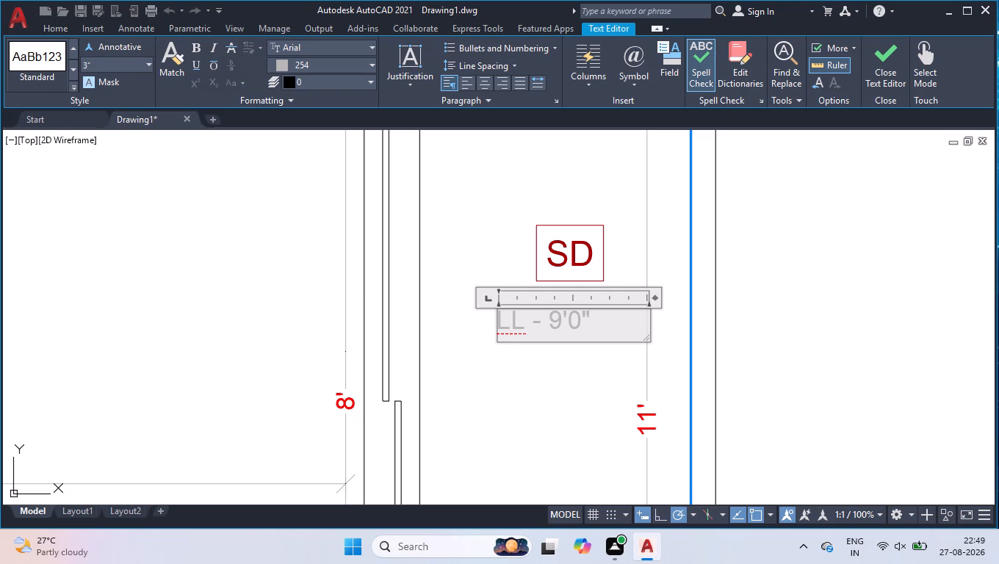
pyautogui.press('BackSpace')
pyautogui.press('8')
pyautogui.click(533, 376)
pyautogui.scroll(-1, 441, 296)
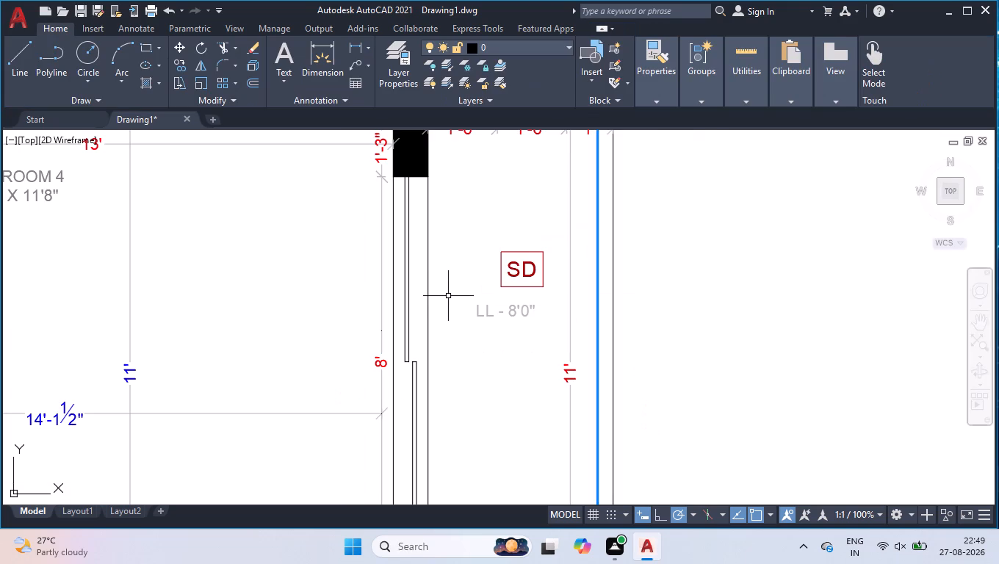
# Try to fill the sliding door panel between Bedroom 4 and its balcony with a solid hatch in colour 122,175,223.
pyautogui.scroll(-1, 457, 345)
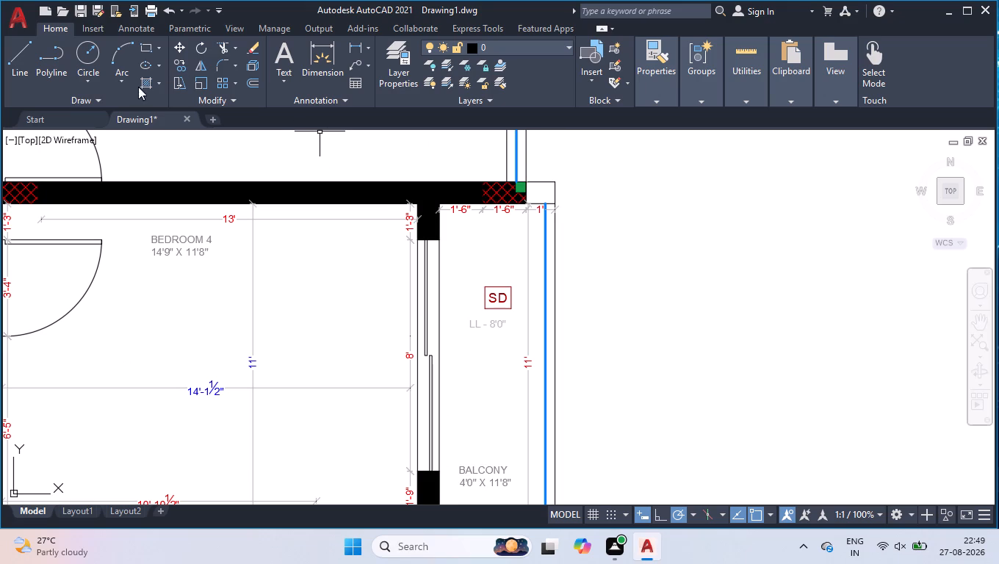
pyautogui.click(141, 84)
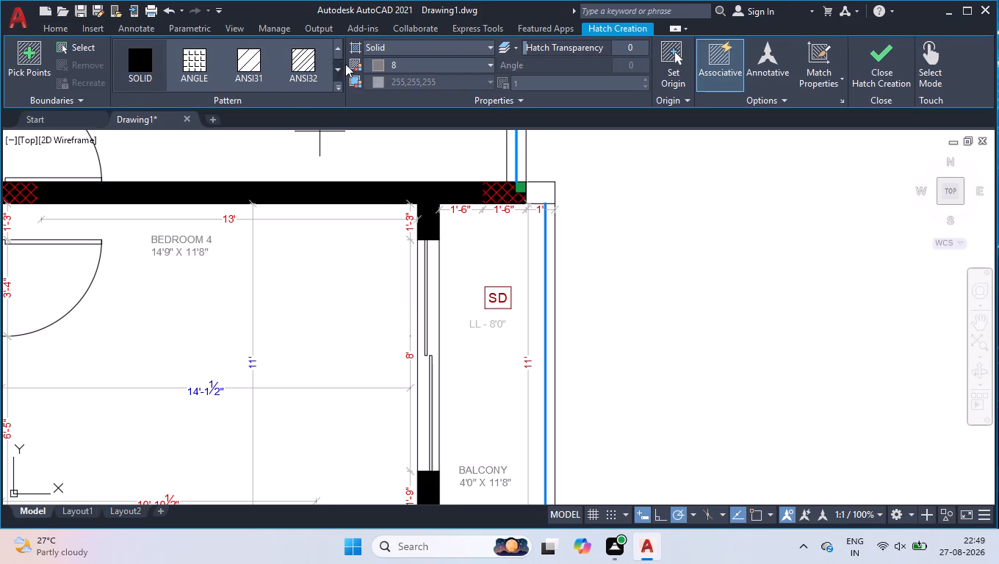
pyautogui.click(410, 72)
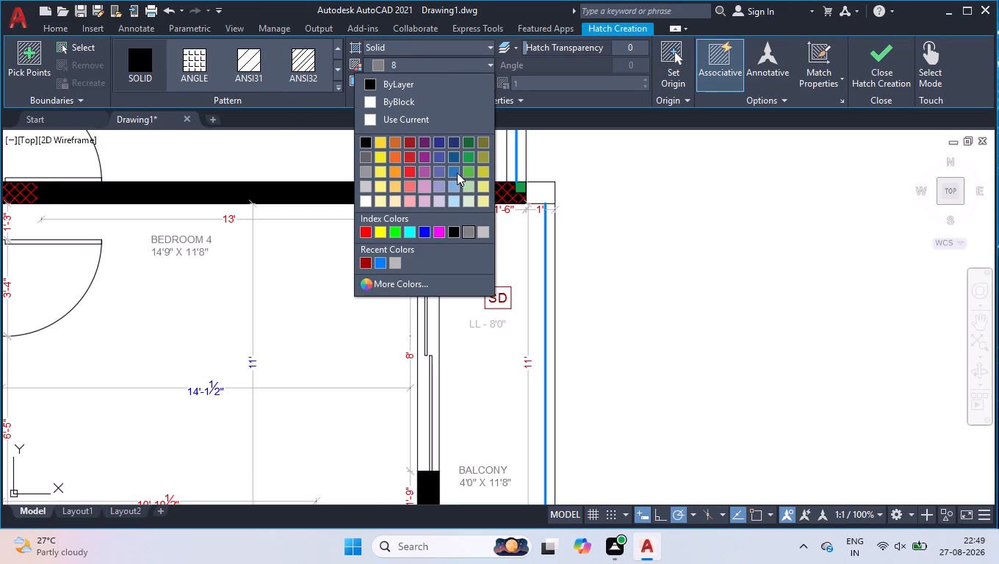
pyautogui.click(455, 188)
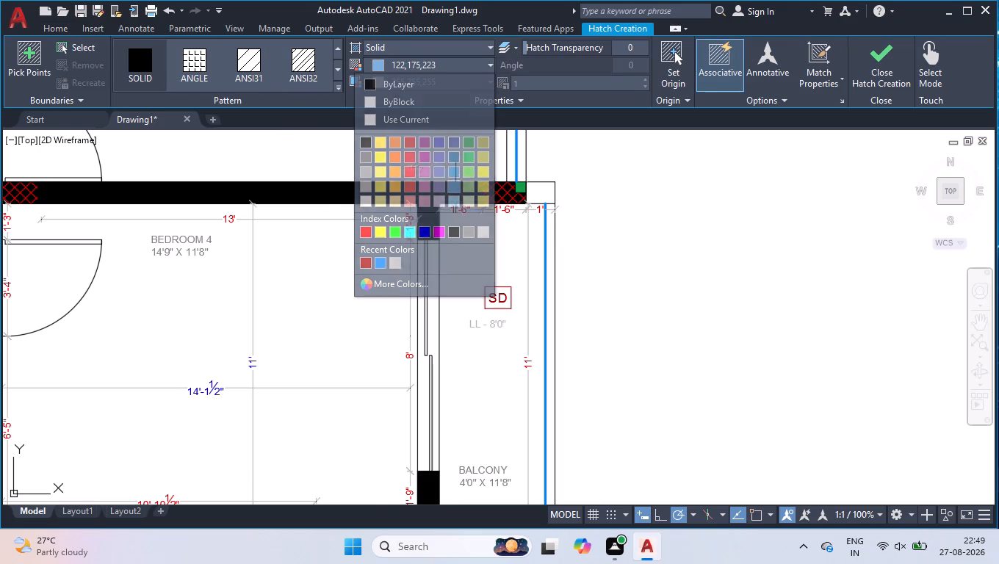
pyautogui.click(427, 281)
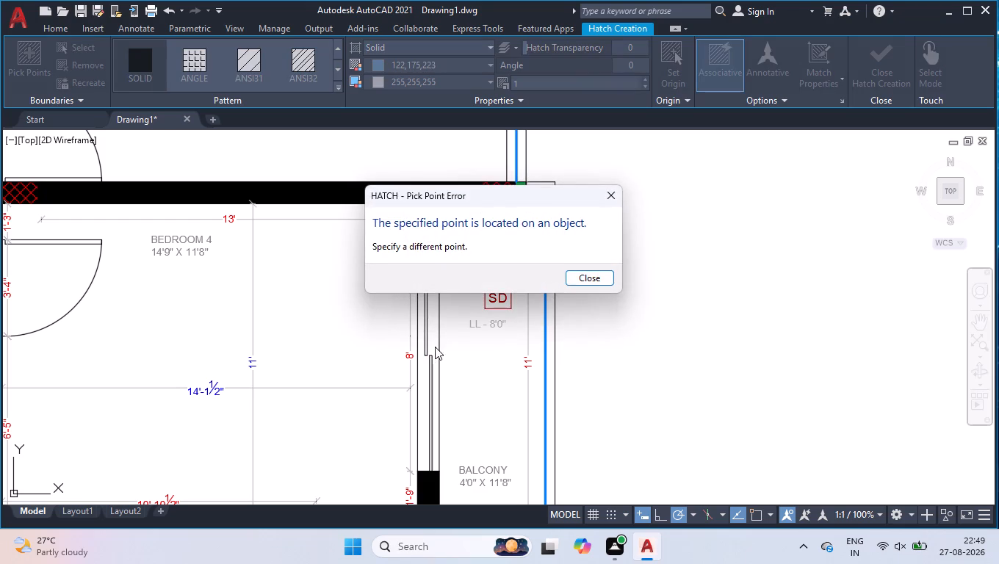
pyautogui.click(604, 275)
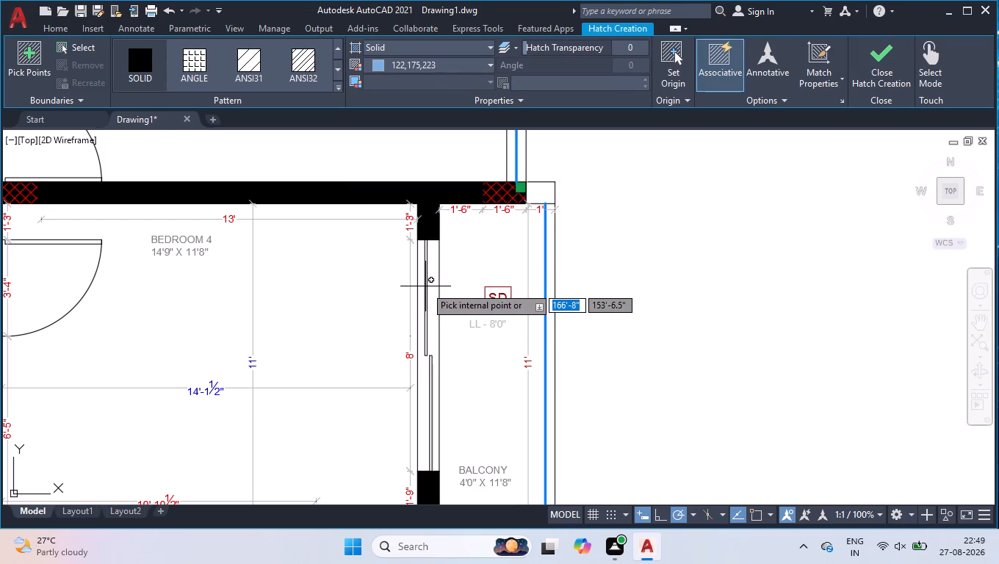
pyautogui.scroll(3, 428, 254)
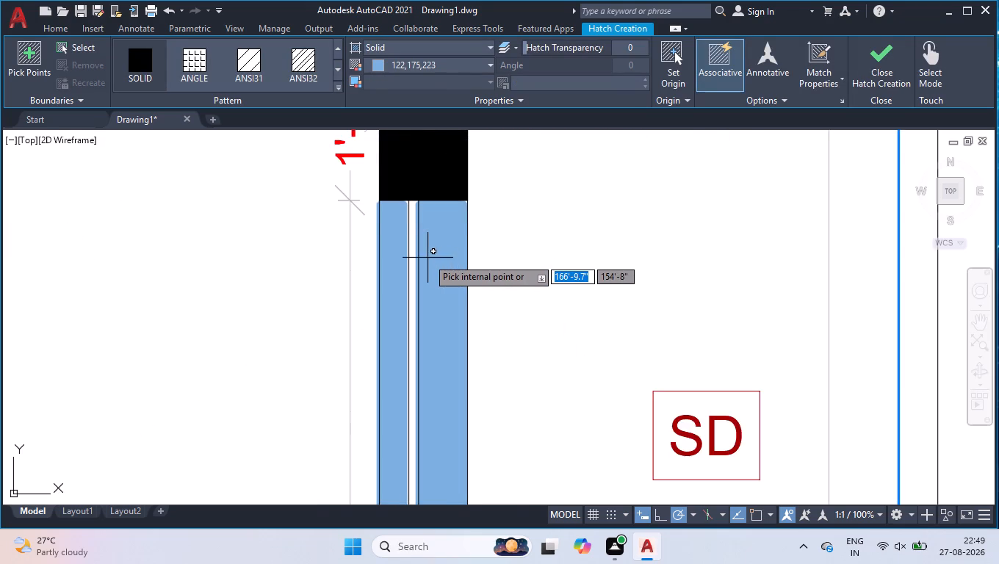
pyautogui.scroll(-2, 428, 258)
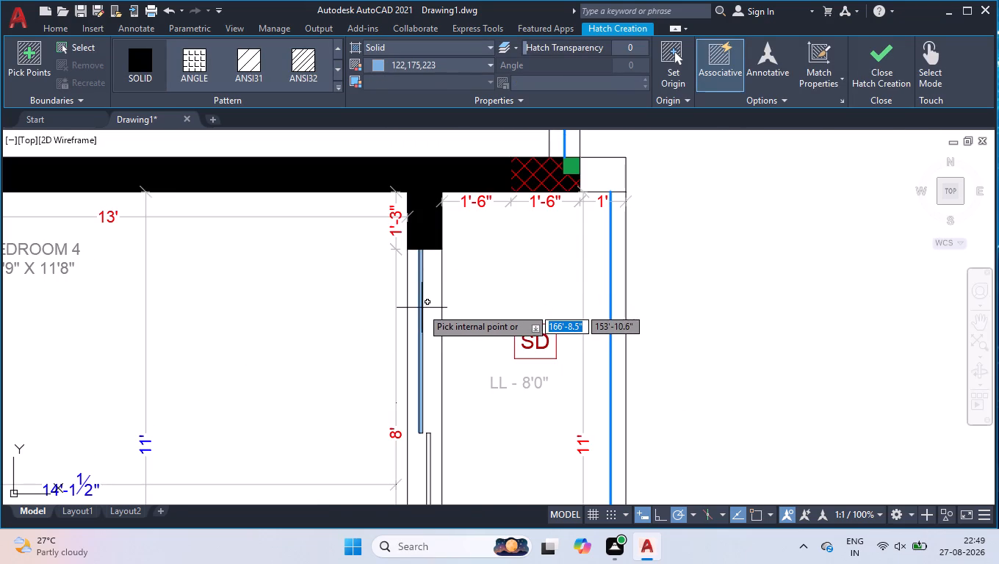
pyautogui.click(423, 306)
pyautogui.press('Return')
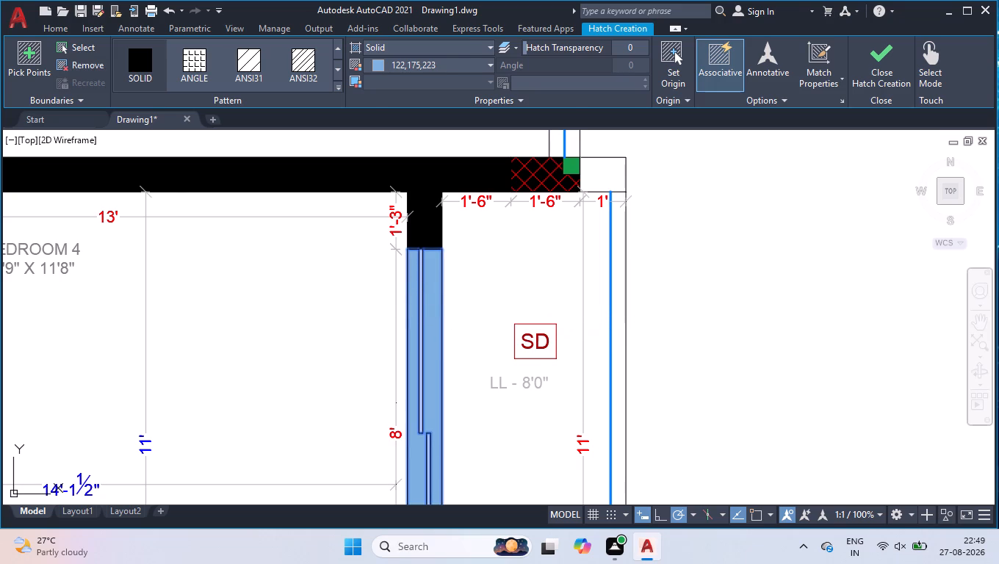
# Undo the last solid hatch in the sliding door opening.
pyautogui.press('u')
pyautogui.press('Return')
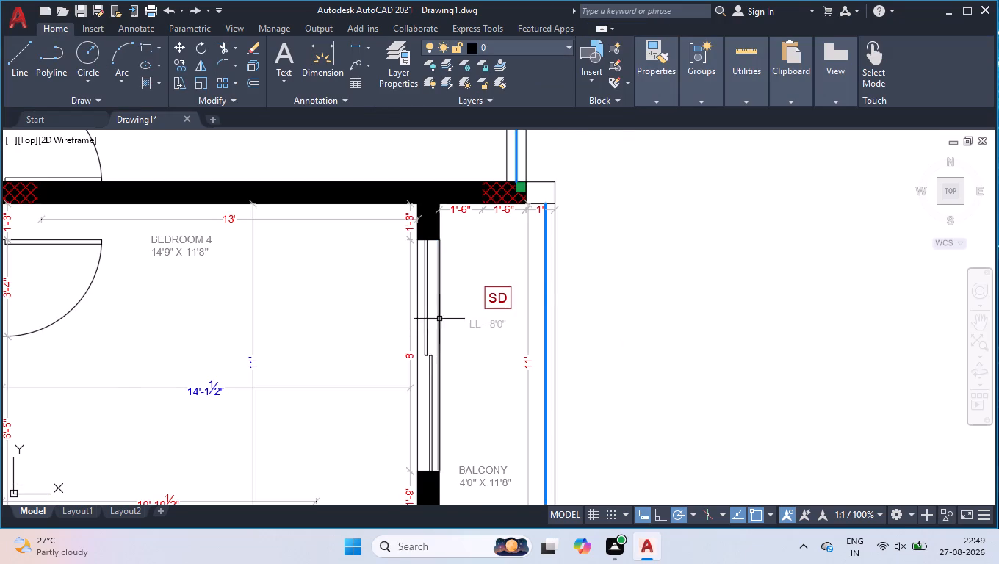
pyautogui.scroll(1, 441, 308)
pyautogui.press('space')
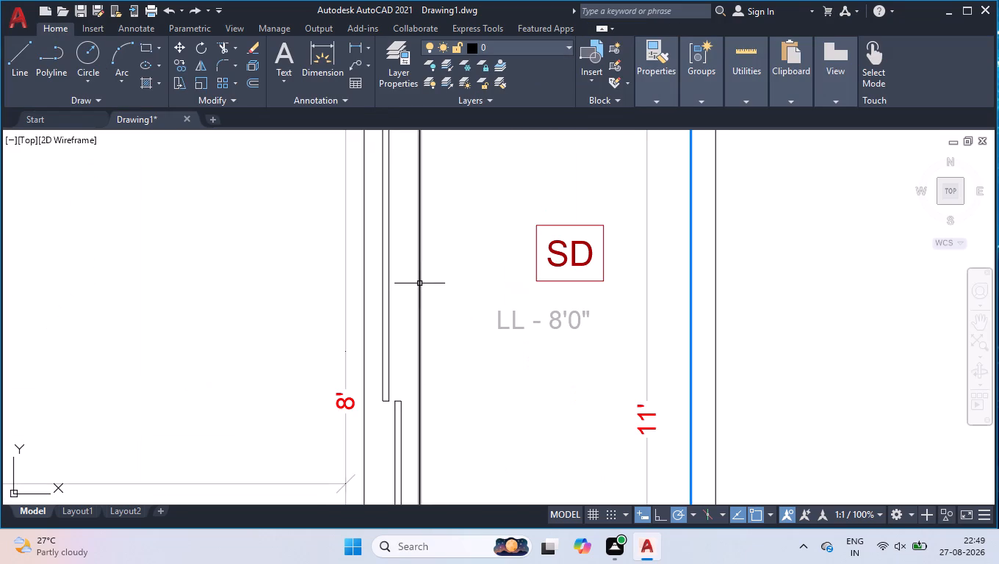
# Fill both narrow panels of Bedroom 4's 8' sliding door with a solid hatch in colour 122,175,223.
pyautogui.click(148, 84)
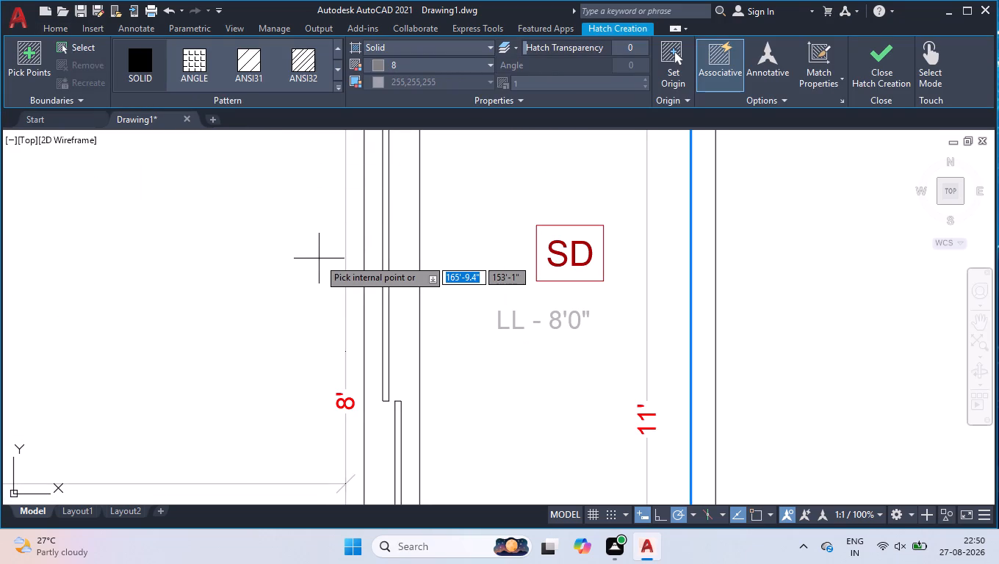
pyautogui.scroll(-1, 320, 258)
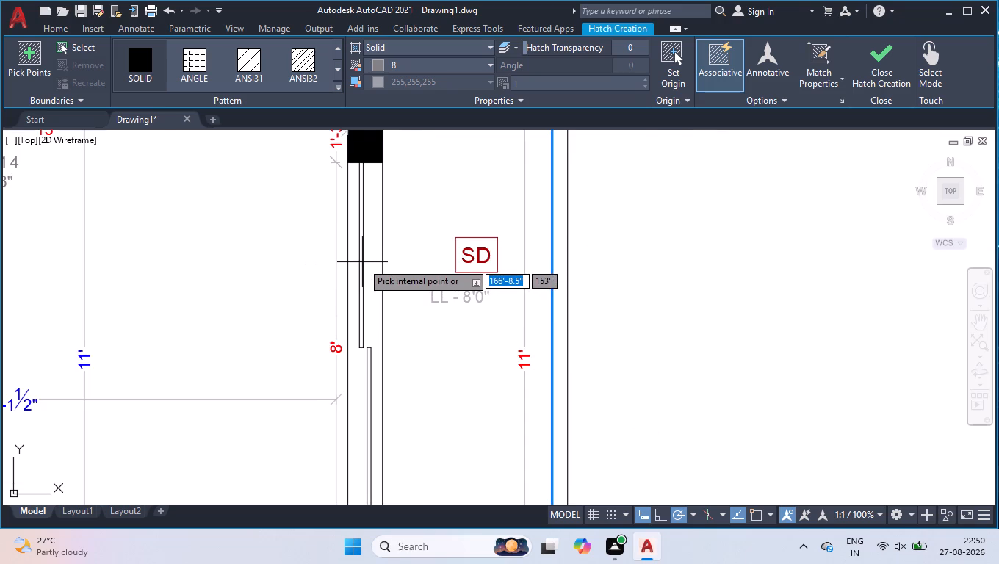
pyautogui.click(414, 59)
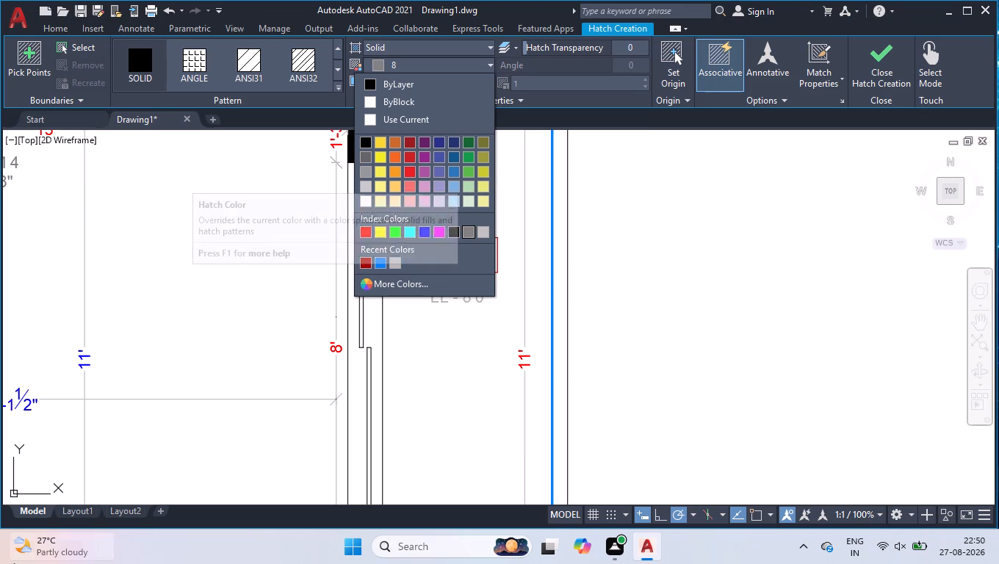
pyautogui.click(452, 187)
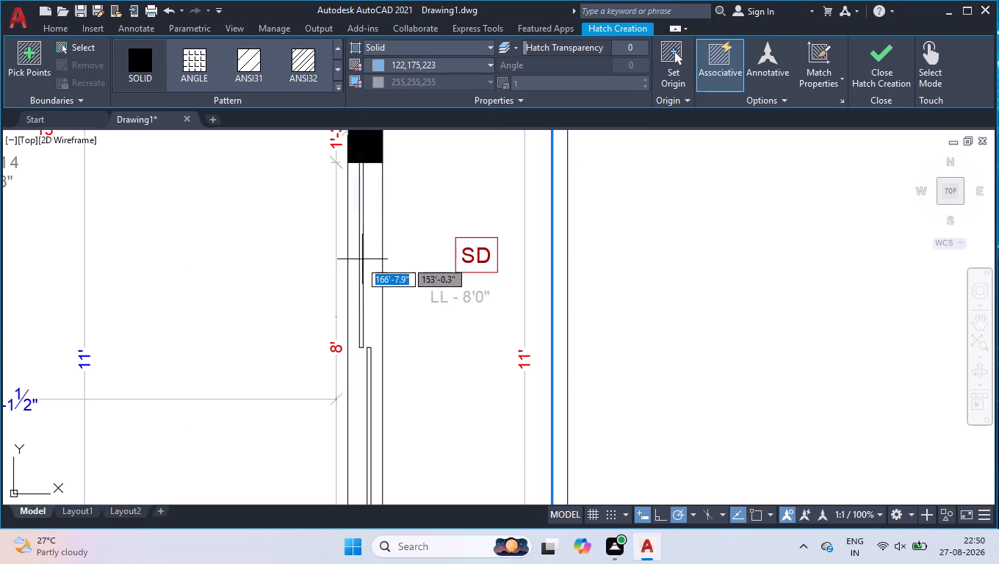
pyautogui.click(362, 258)
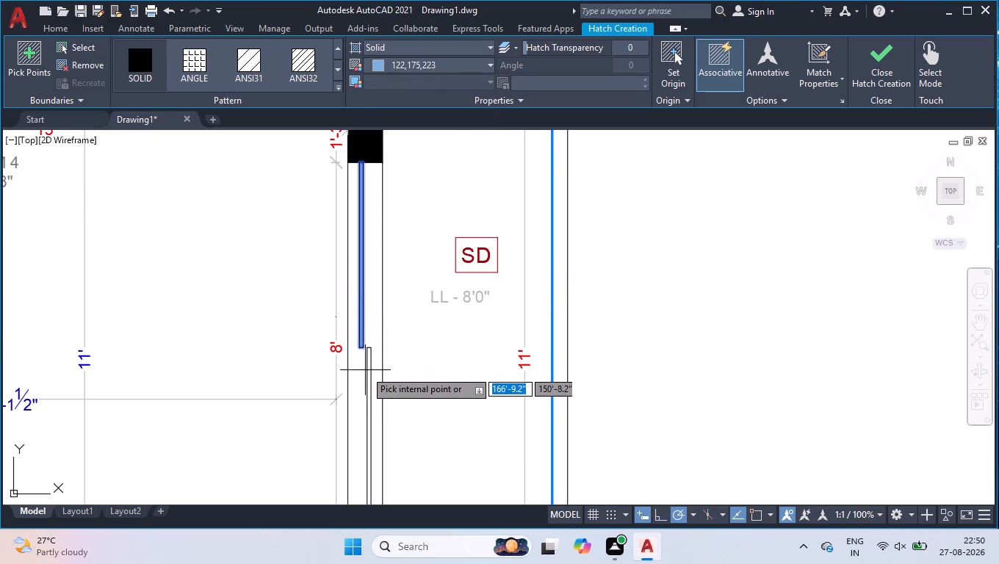
pyautogui.scroll(-1, 378, 355)
pyautogui.scroll(2, 351, 455)
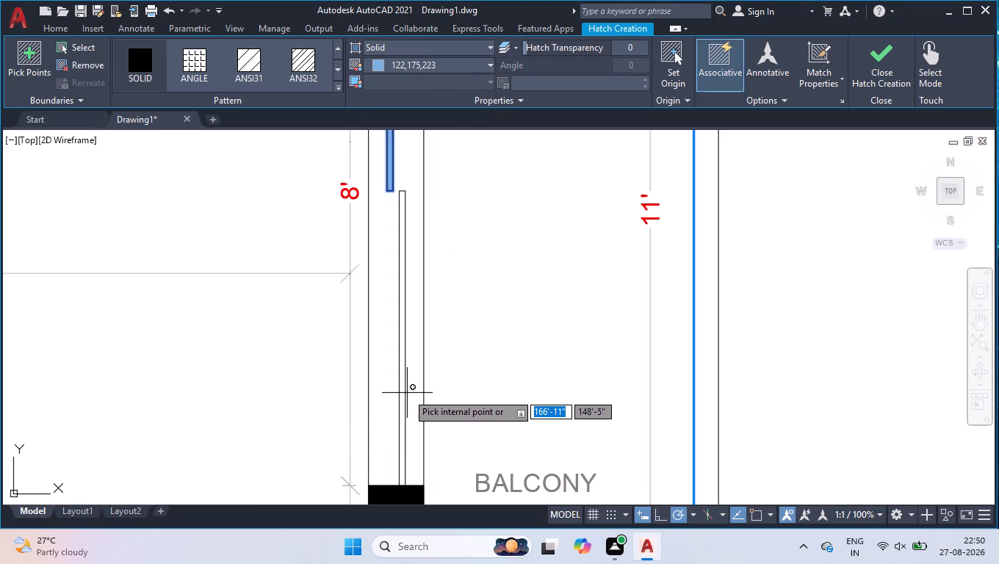
pyautogui.click(401, 392)
pyautogui.press('Return')
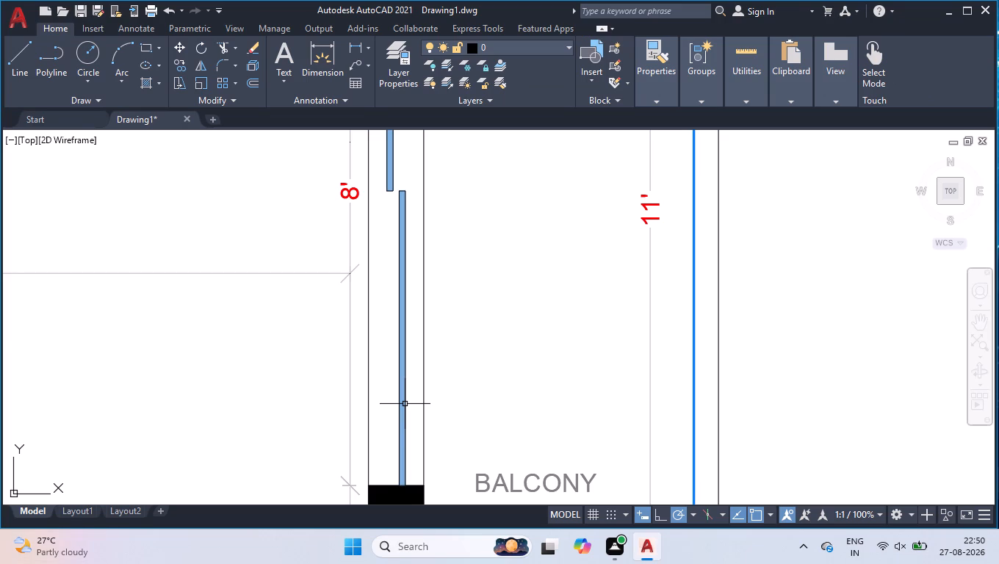
# Change the V2 tag beside the 3' door between the toilet and the walk-in to D2.
pyautogui.scroll(-2, 445, 296)
pyautogui.scroll(-1, 513, 303)
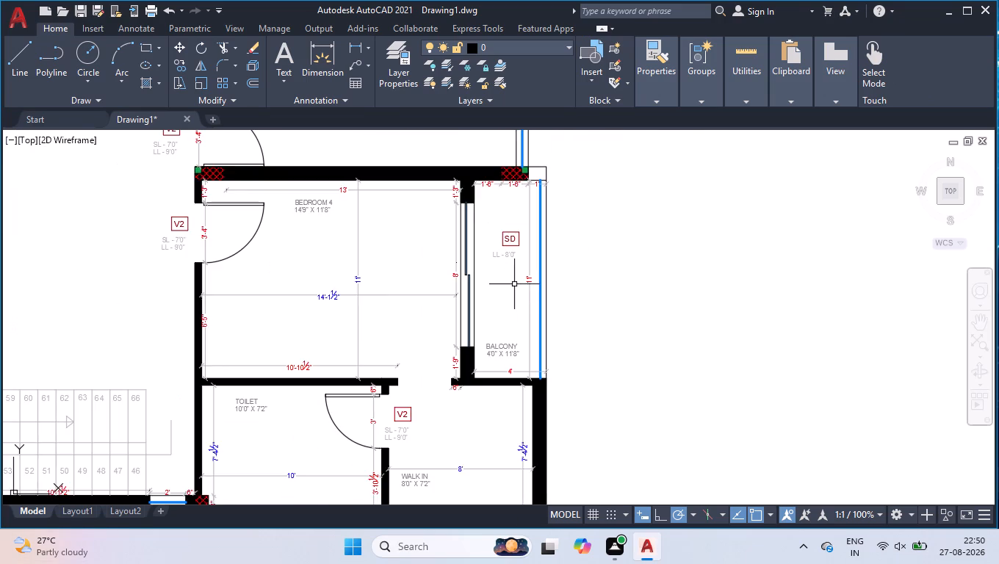
pyautogui.scroll(-1, 514, 289)
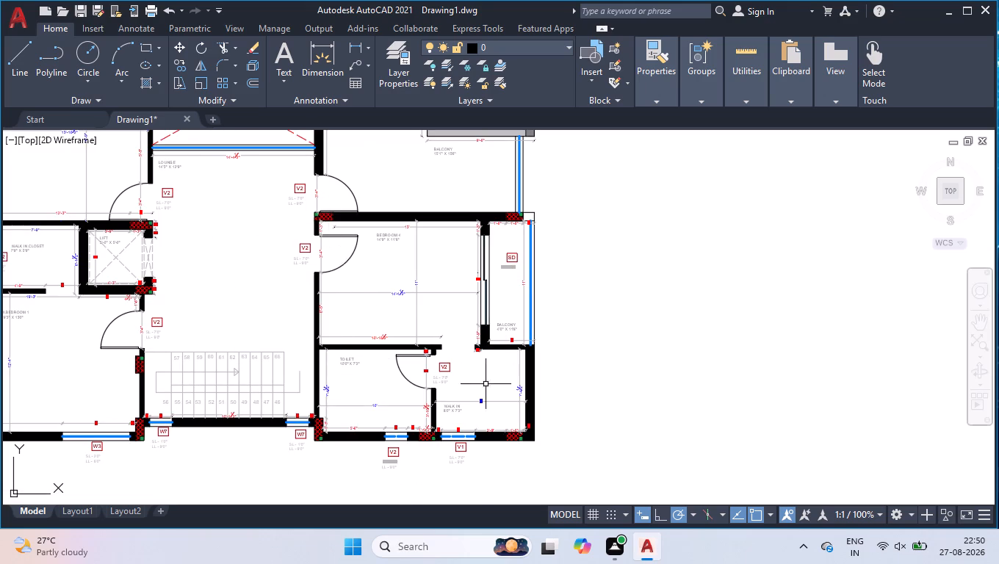
pyautogui.scroll(3, 433, 373)
pyautogui.scroll(2, 488, 421)
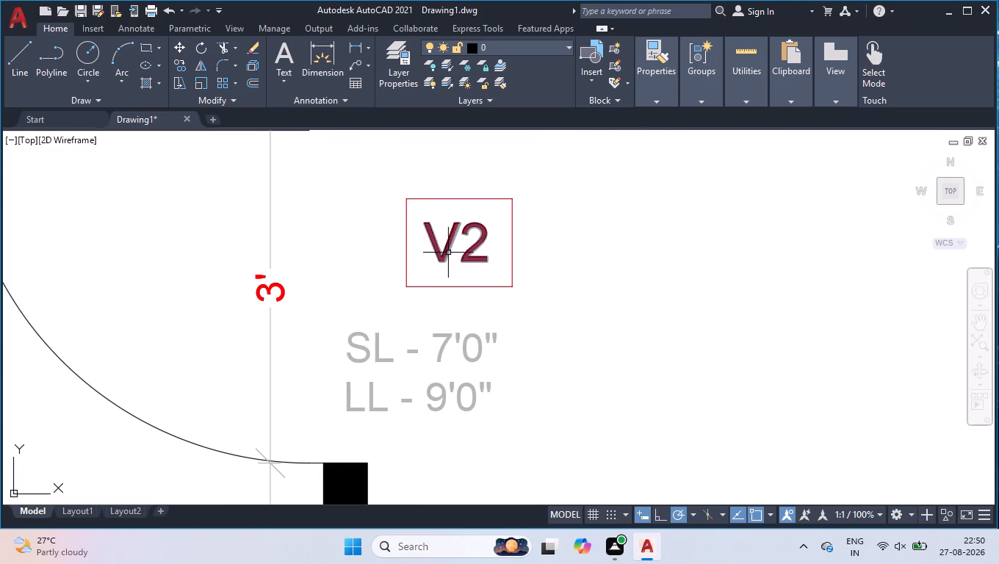
pyautogui.doubleClick(444, 249)
pyautogui.press('BackSpace')
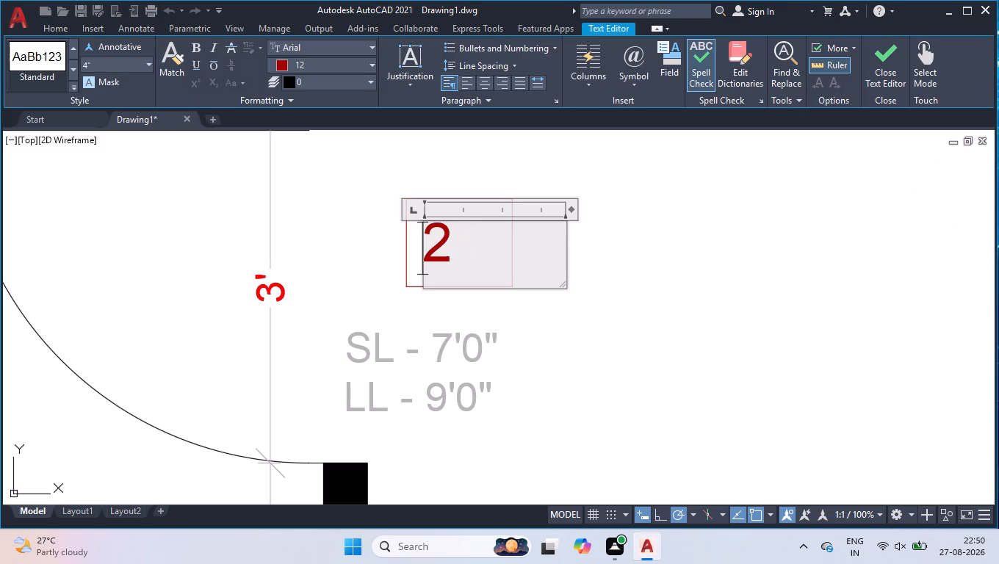
pyautogui.press('d')
pyautogui.click(479, 433)
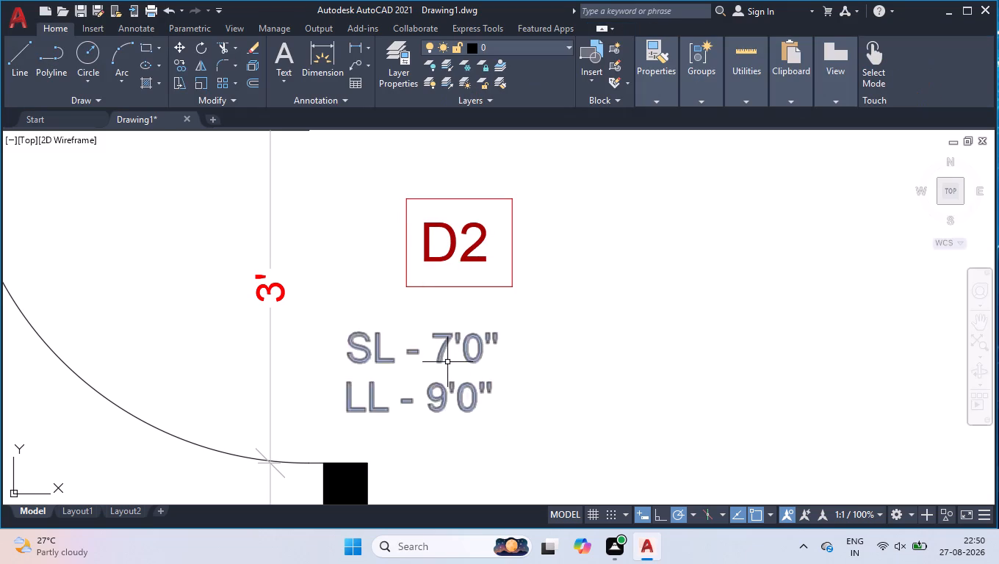
# Remove the SL line from the D2 tag's level text and set the lintel level to LL - 8'0".
pyautogui.doubleClick(440, 356)
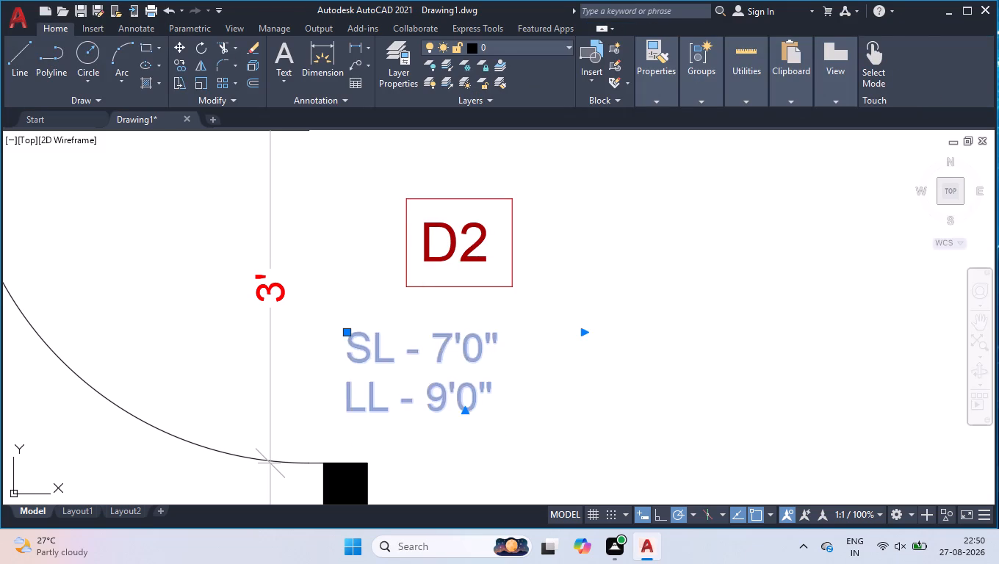
pyautogui.moveTo(501, 351); pyautogui.dragTo(361, 360)
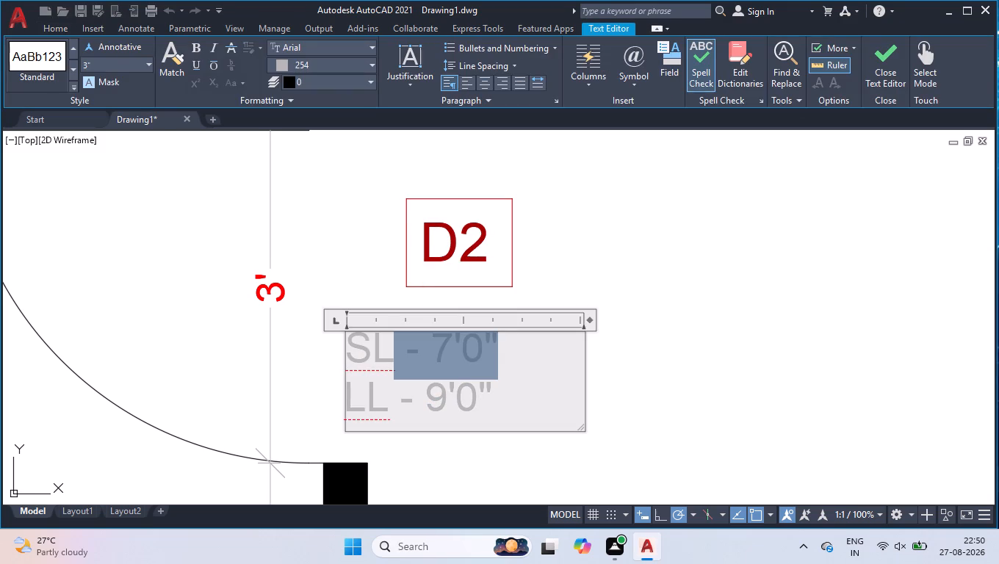
pyautogui.moveTo(361, 360); pyautogui.dragTo(354, 359)
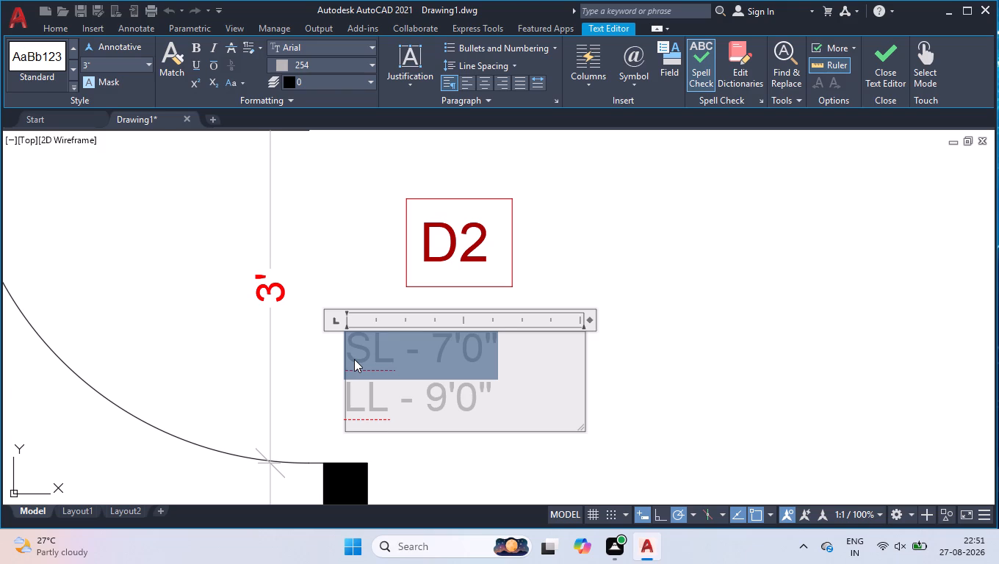
pyautogui.press('BackSpace')
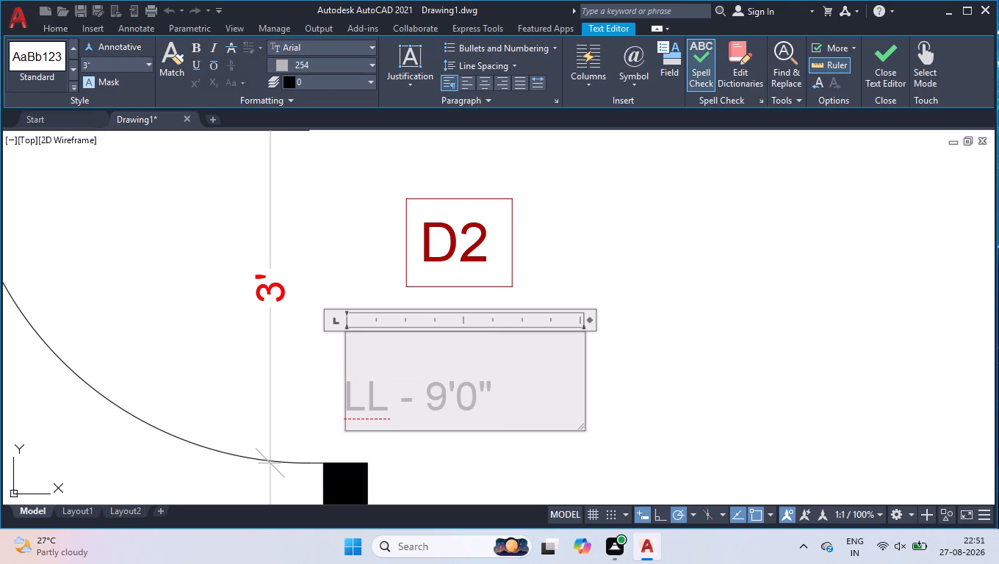
pyautogui.click(349, 397)
pyautogui.press('BackSpace')
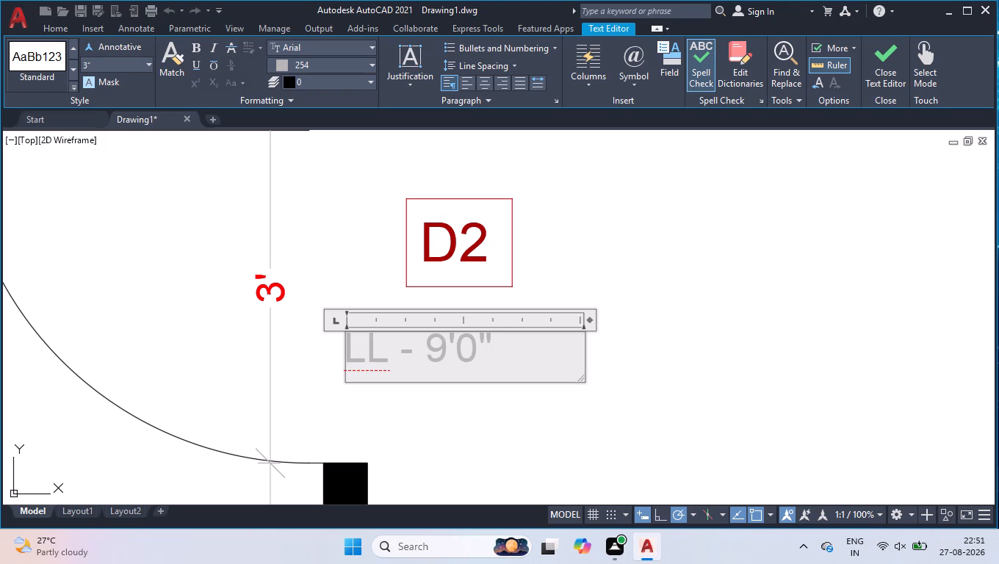
pyautogui.click(439, 360)
pyautogui.press('BackSpace')
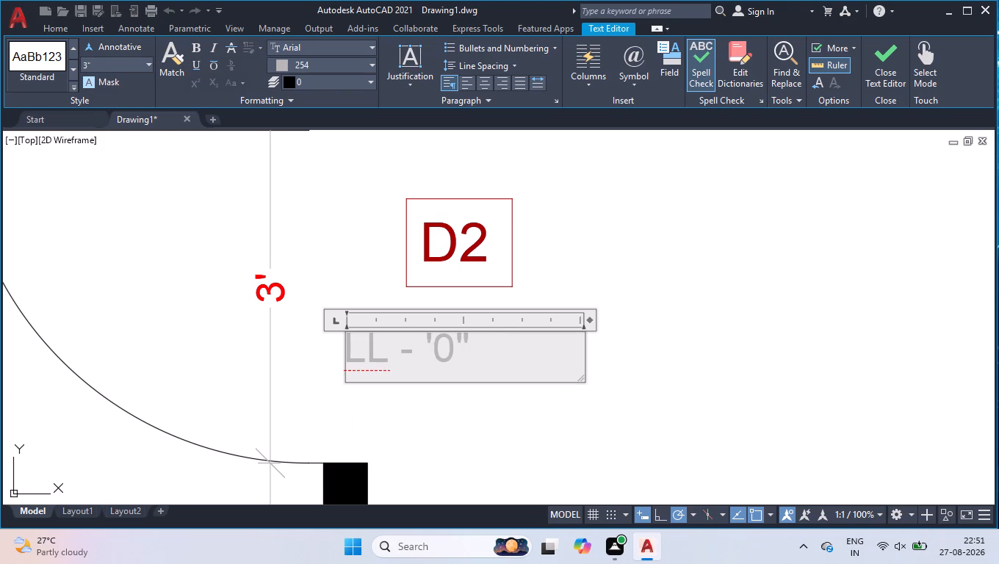
pyautogui.press('8')
pyautogui.click(647, 304)
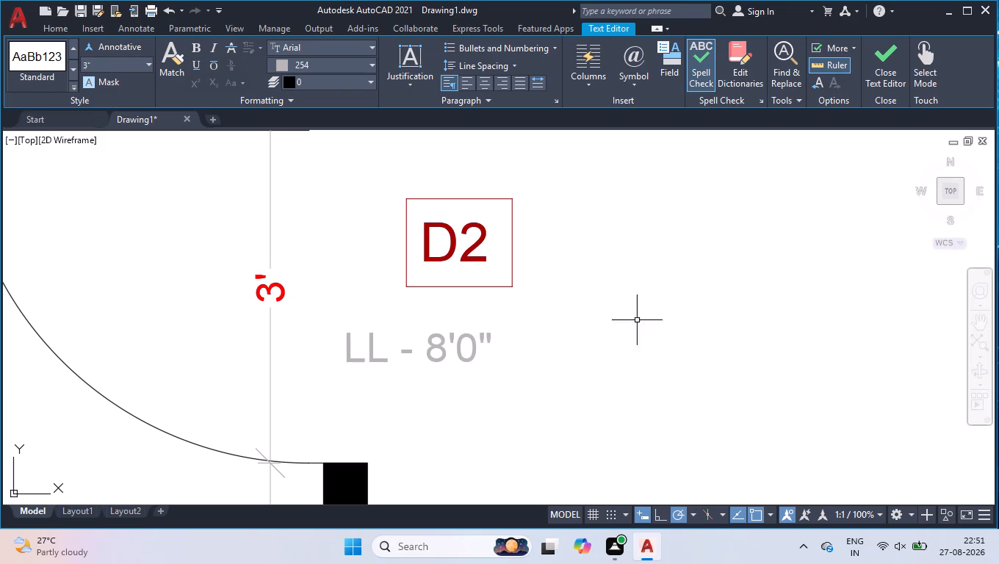
# Change the V2 tag beside the 3'-4" door between the lounge and the 15'1" X 15'6" balcony to D1.
pyautogui.scroll(-2, 557, 281)
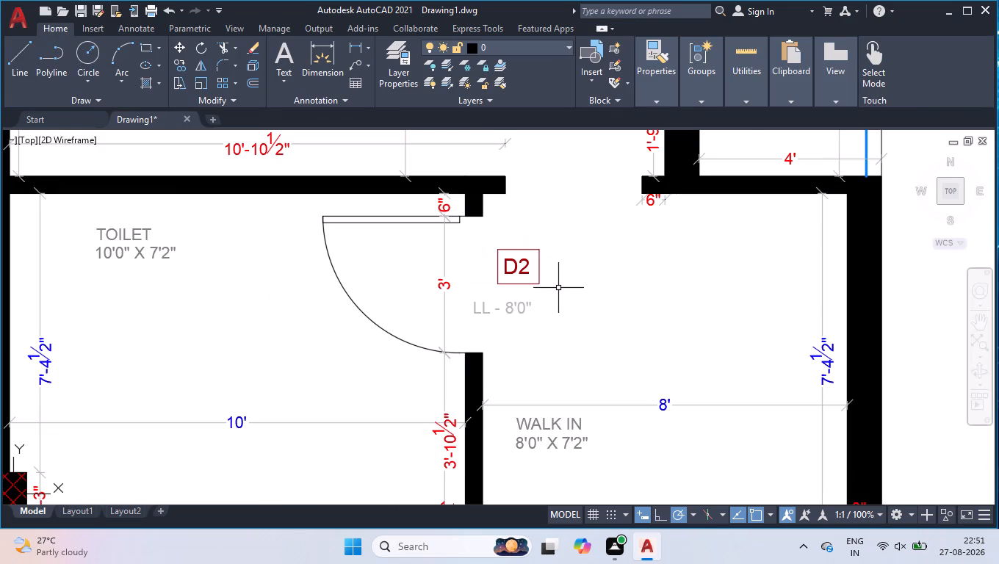
pyautogui.scroll(-3, 560, 283)
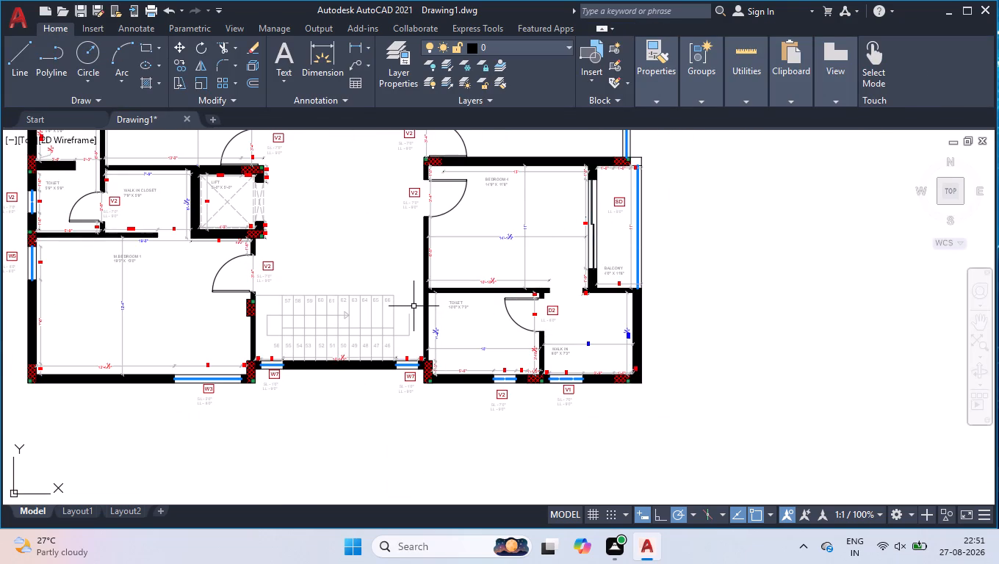
pyautogui.scroll(-1, 414, 306)
pyautogui.scroll(4, 436, 179)
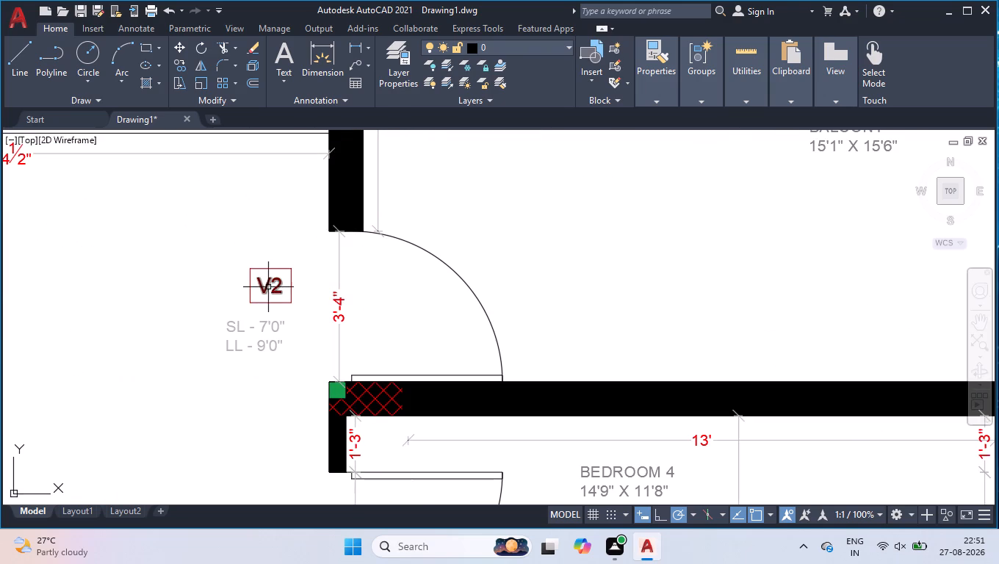
pyautogui.scroll(1, 267, 311)
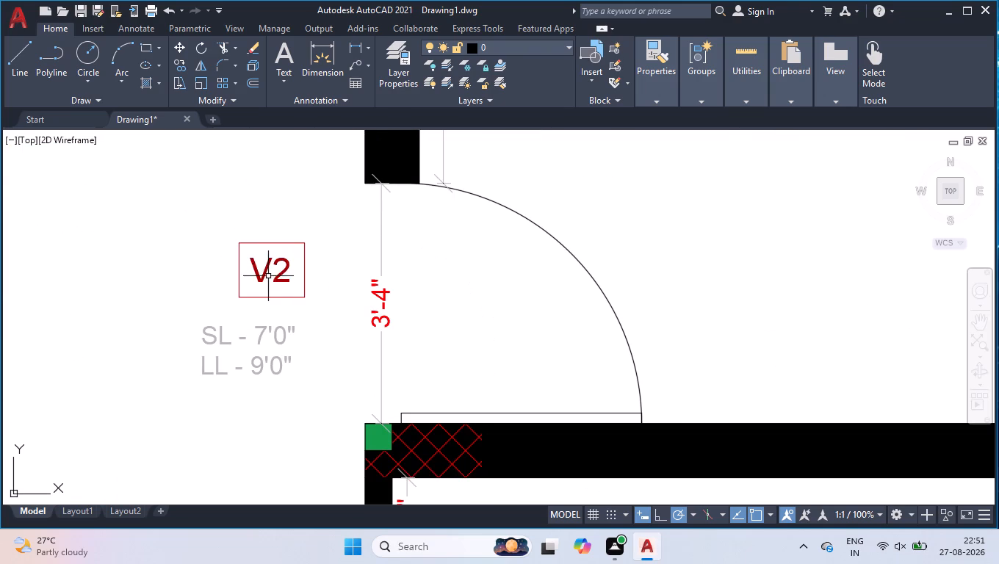
pyautogui.doubleClick(266, 269)
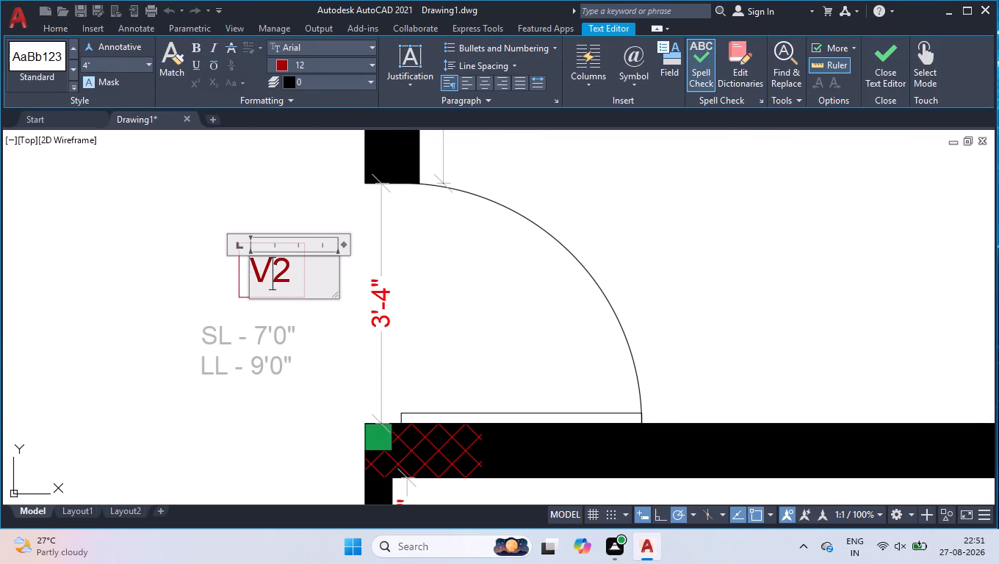
pyautogui.hotkey('ctrl', 'a')
pyautogui.write('D1')
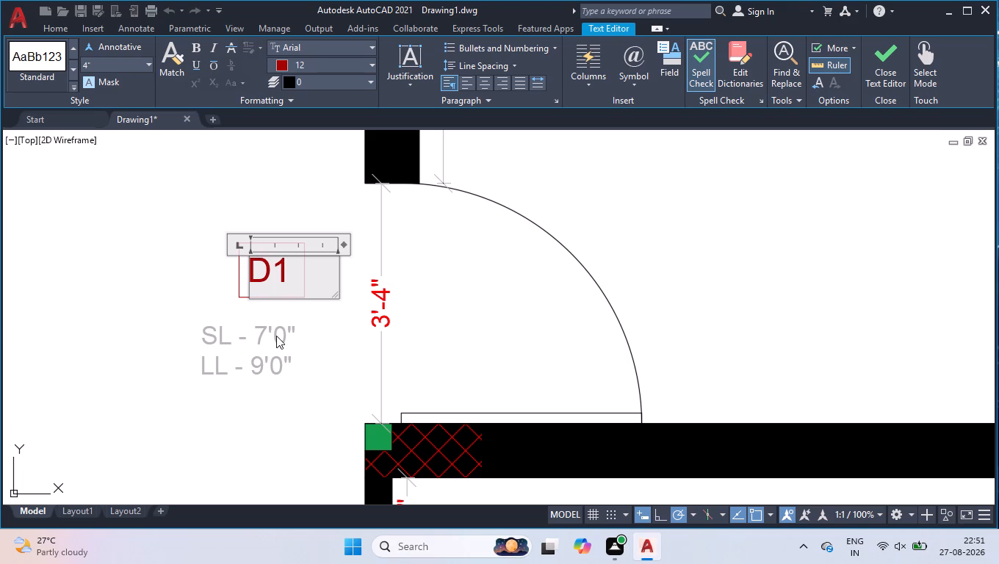
pyautogui.click(282, 343)
# Remove the SL line from the balcony door's D1 level text and set the lintel level to LL - 8'0".
pyautogui.doubleClick(283, 338)
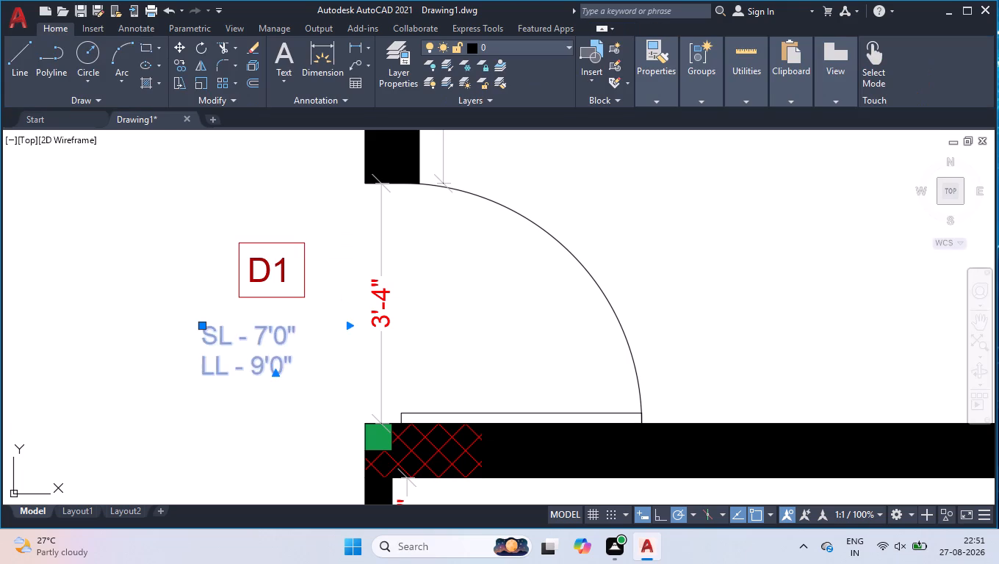
pyautogui.moveTo(296, 338); pyautogui.dragTo(204, 343)
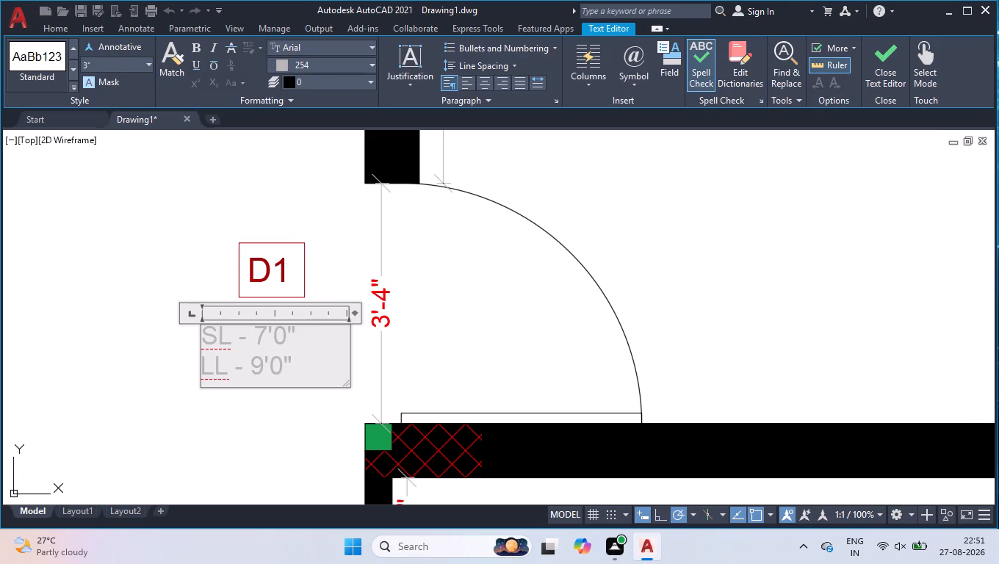
pyautogui.moveTo(204, 343); pyautogui.dragTo(191, 344)
pyautogui.press('BackSpace')
pyautogui.press('Down')
pyautogui.press('BackSpace')
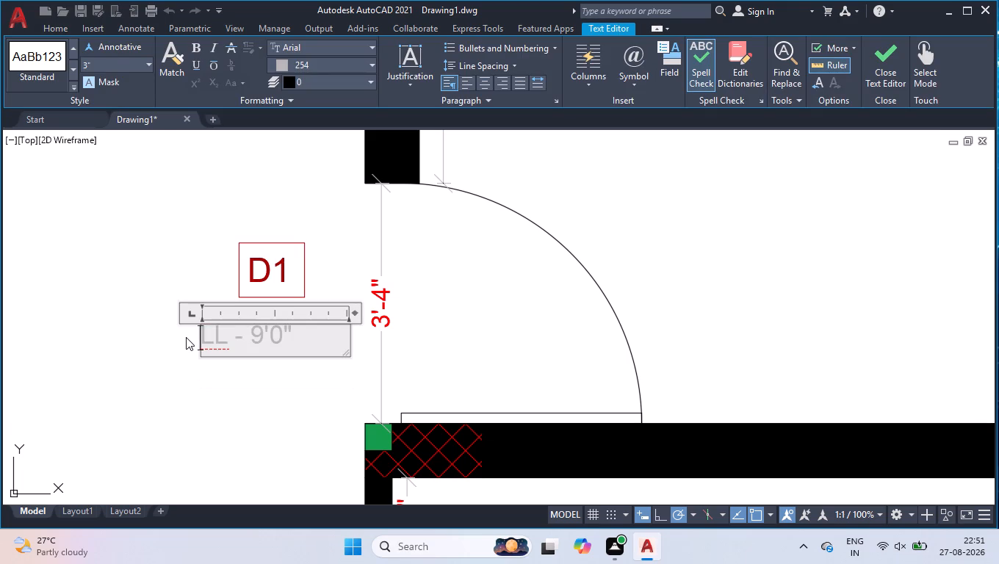
pyautogui.click(264, 344)
pyautogui.press('BackSpace')
pyautogui.press('8')
pyautogui.click(73, 394)
# Change the V2 tag beside Bedroom 4's 3'-4" entrance door to D1.
pyautogui.scroll(-1, 447, 373)
pyautogui.scroll(-1, 478, 302)
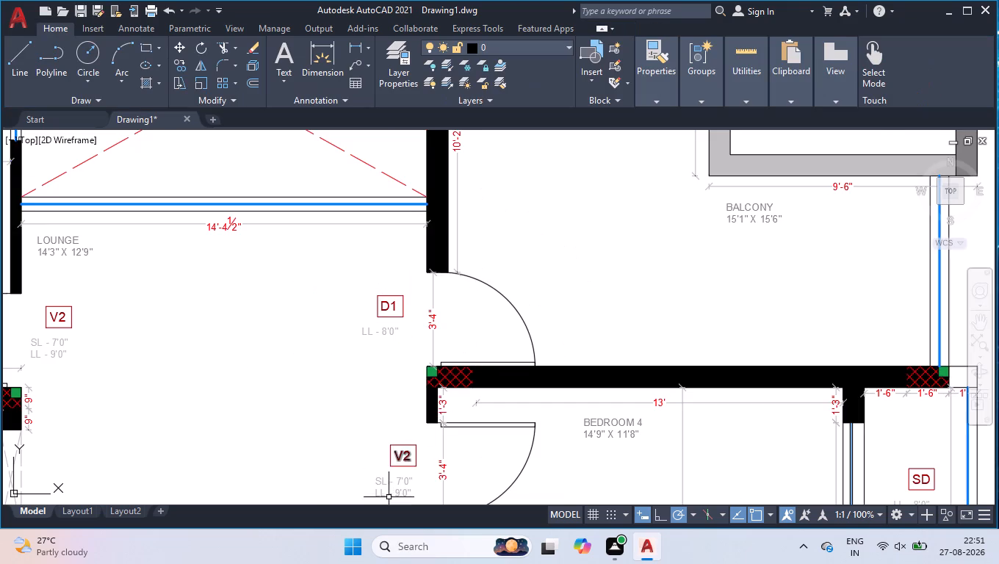
pyautogui.scroll(-1, 452, 405)
pyautogui.scroll(5, 422, 471)
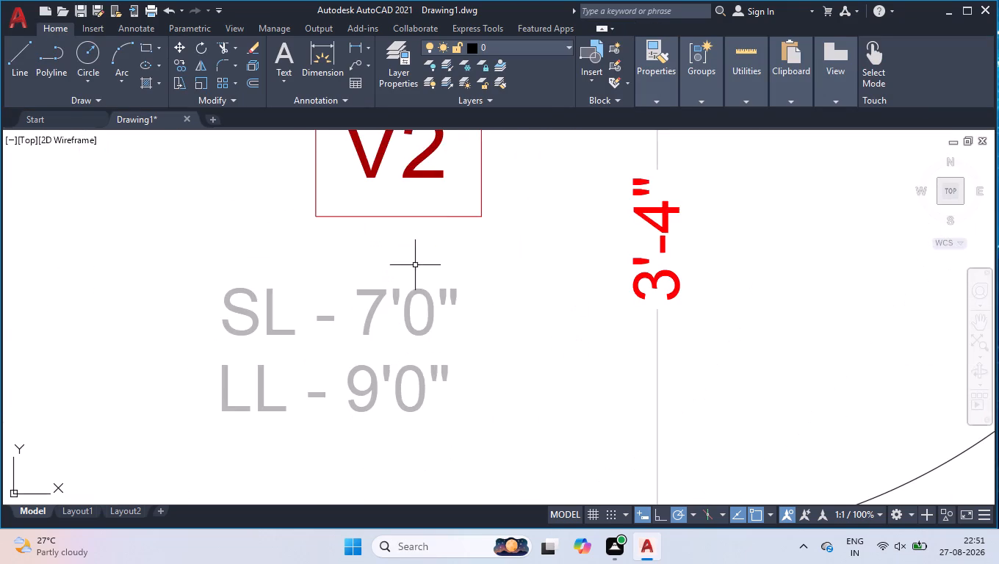
pyautogui.scroll(-1, 412, 275)
pyautogui.doubleClick(416, 203)
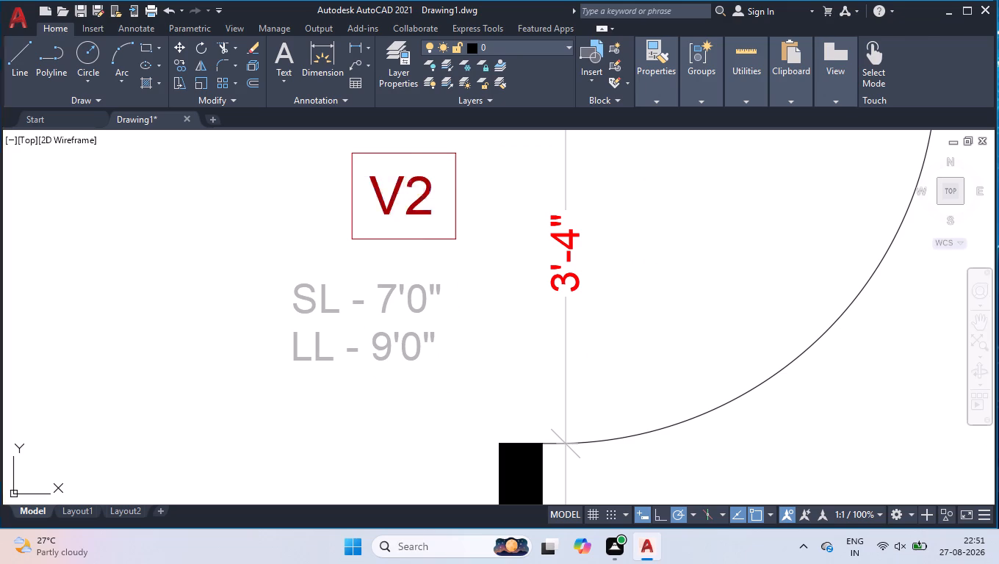
pyautogui.press('BackSpace')
pyautogui.press('d')
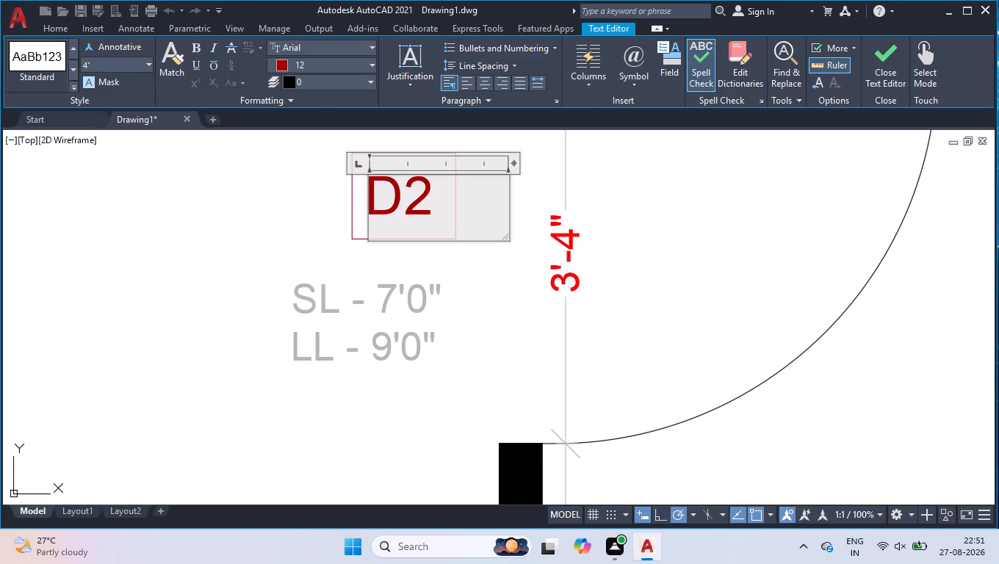
pyautogui.click(441, 206)
pyautogui.press('BackSpace')
pyautogui.press('1')
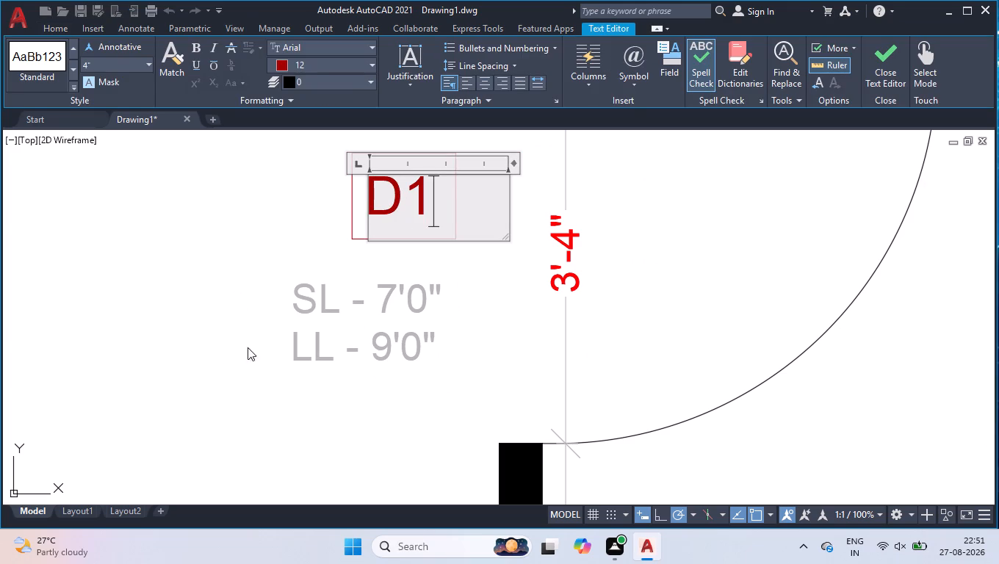
pyautogui.click(275, 323)
# Remove the SL line from the level text at Bedroom 4's entrance door and set the lintel level to LL - 8'0".
pyautogui.doubleClick(303, 294)
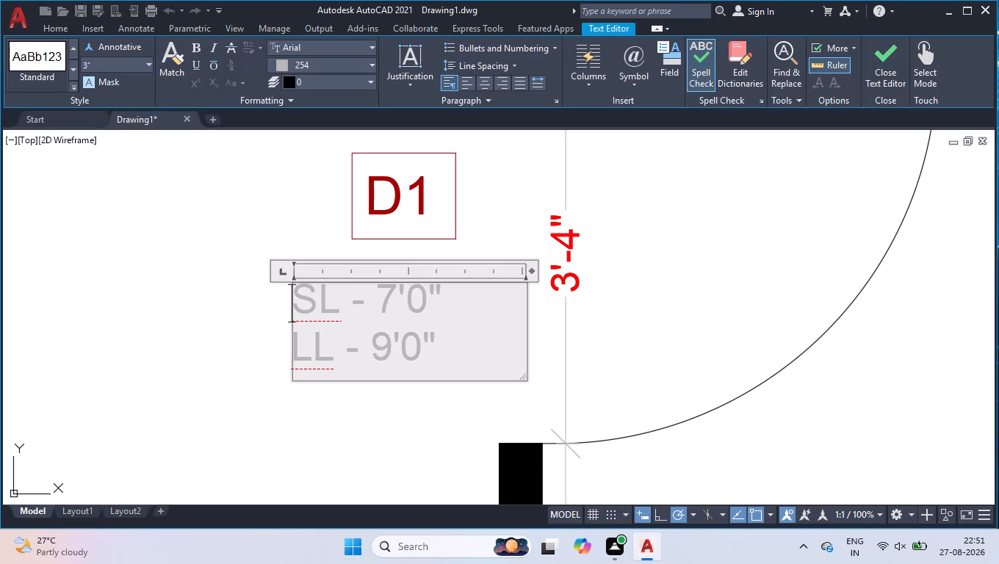
pyautogui.moveTo(486, 305); pyautogui.dragTo(229, 308)
pyautogui.press('BackSpace')
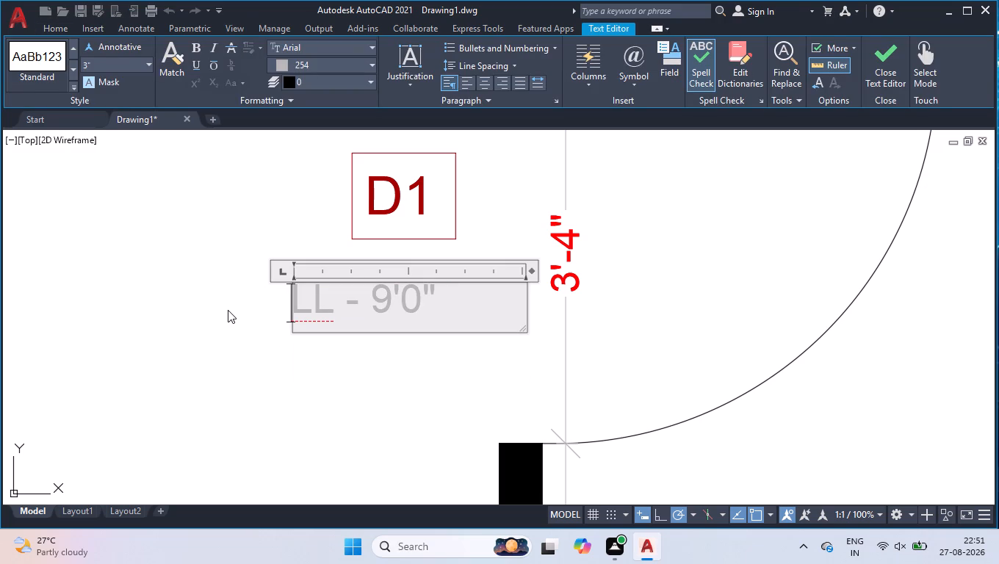
pyautogui.click(392, 299)
pyautogui.press('BackSpace')
pyautogui.press('8')
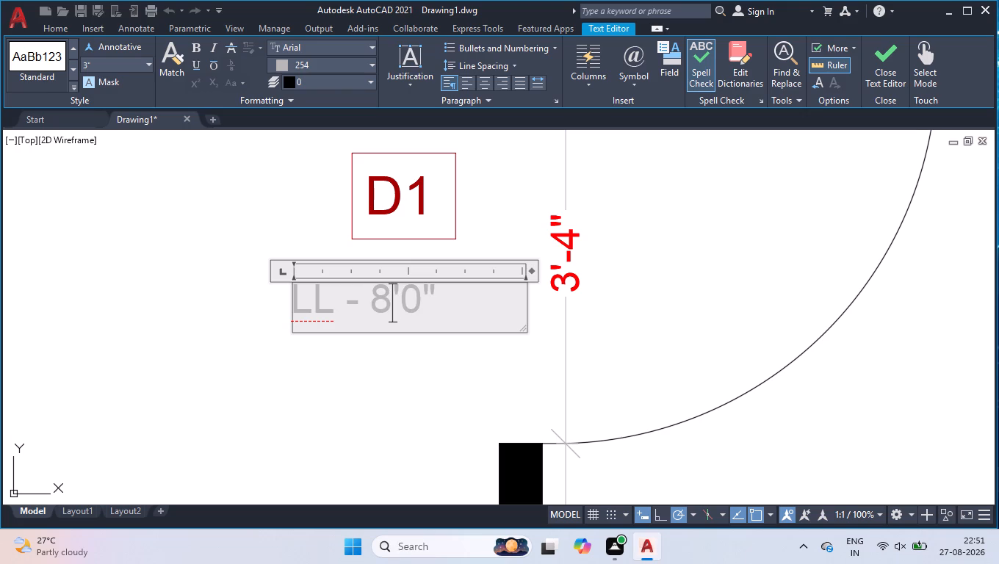
pyautogui.click(124, 272)
# Change the V2 tag on the lounge side of the 3'-4" bedroom door just above the lift to D1.
pyautogui.scroll(-2, 355, 400)
pyautogui.scroll(-2, 436, 383)
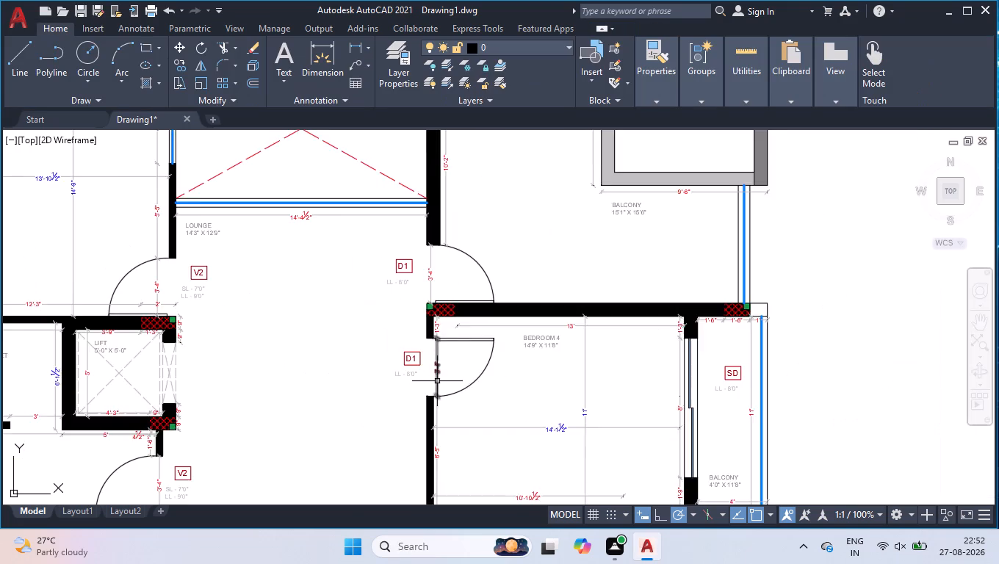
pyautogui.scroll(-1, 438, 381)
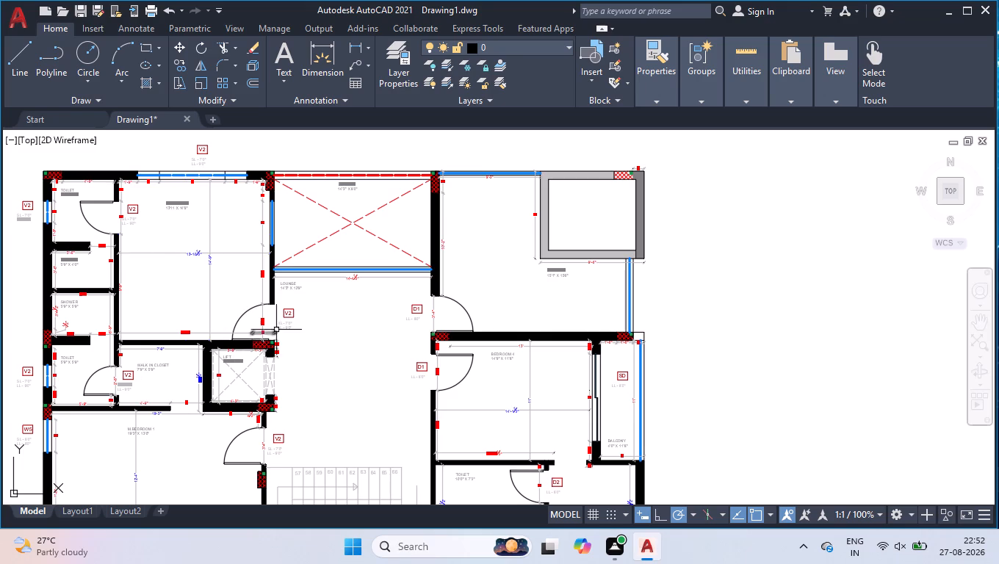
pyautogui.scroll(4, 280, 325)
pyautogui.doubleClick(285, 255)
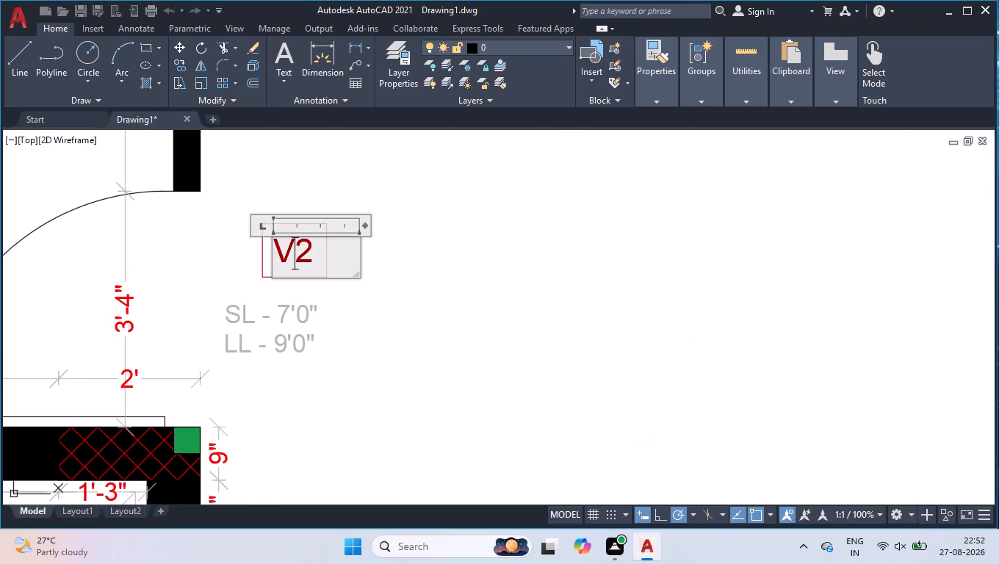
pyautogui.press('BackSpace')
pyautogui.press('Right')
pyautogui.press('BackSpace')
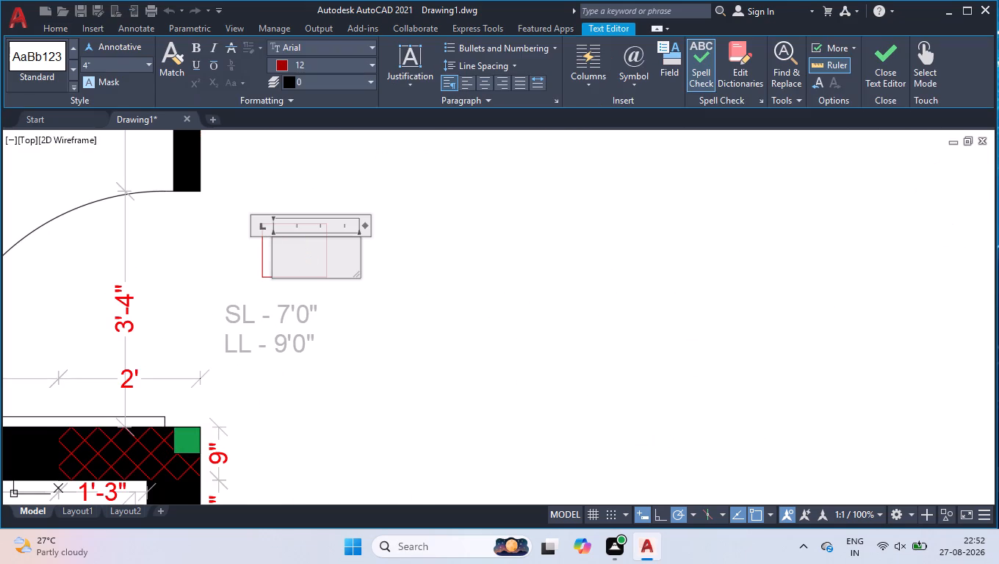
pyautogui.press('d')
pyautogui.press('1')
pyautogui.click(372, 321)
# Remove the SL line from the level text at the bedroom door above the lift and set the lintel level to LL - 8'0".
pyautogui.doubleClick(288, 314)
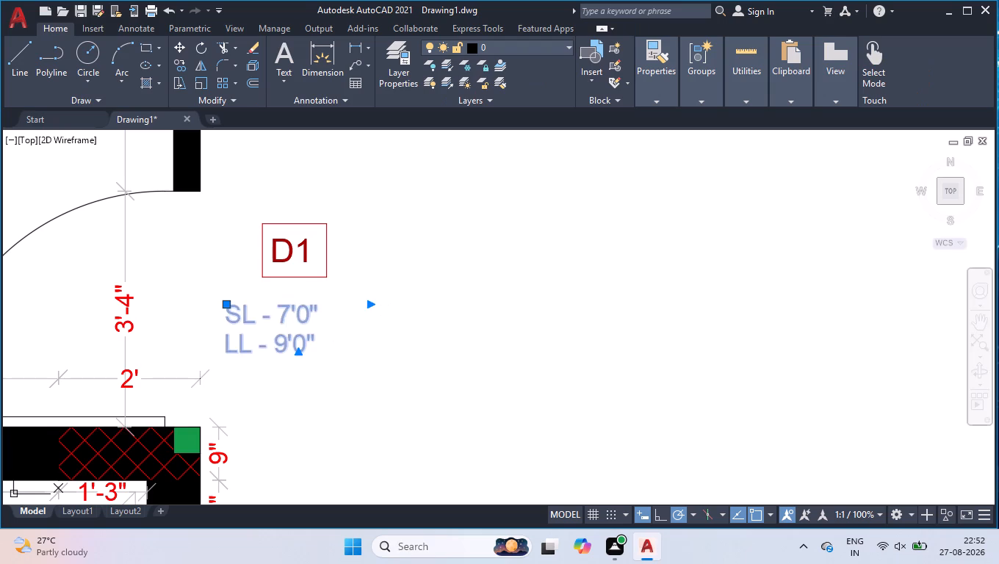
pyautogui.moveTo(327, 328); pyautogui.dragTo(202, 311)
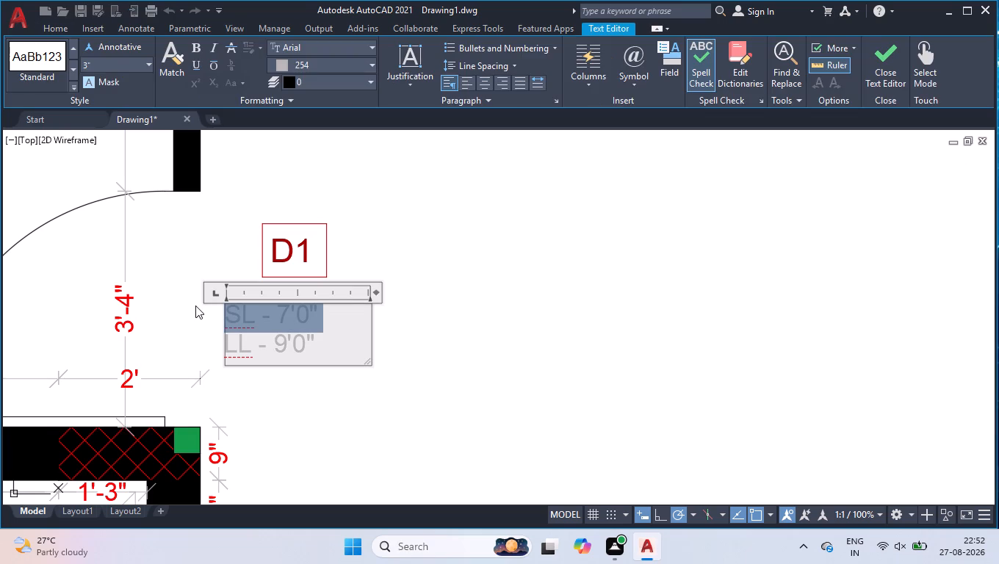
pyautogui.press('BackSpace')
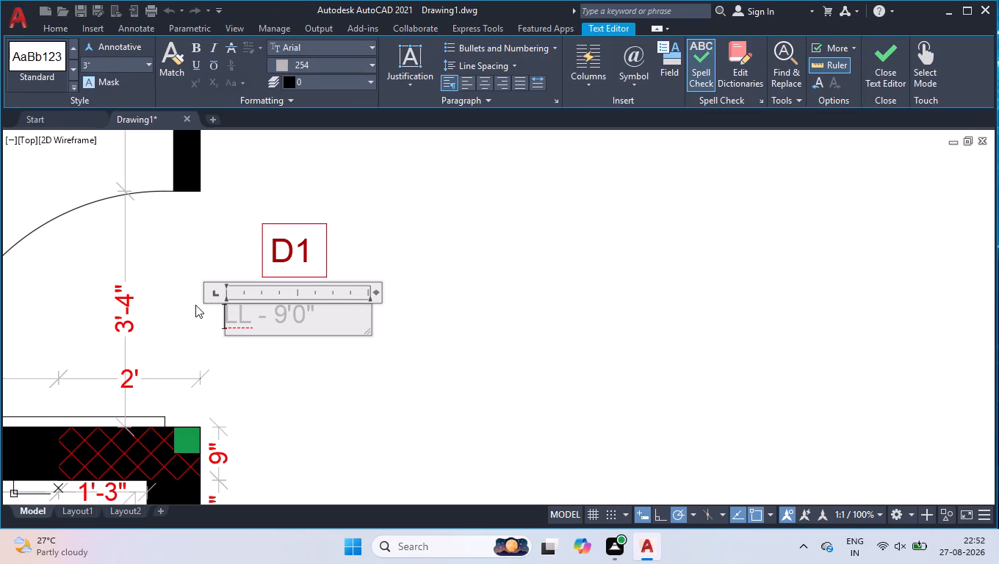
pyautogui.press('Right')
pyautogui.press('Right')
pyautogui.press('Right')
pyautogui.press('Right')
pyautogui.press('Right')
pyautogui.press('Right')
pyautogui.press('BackSpace')
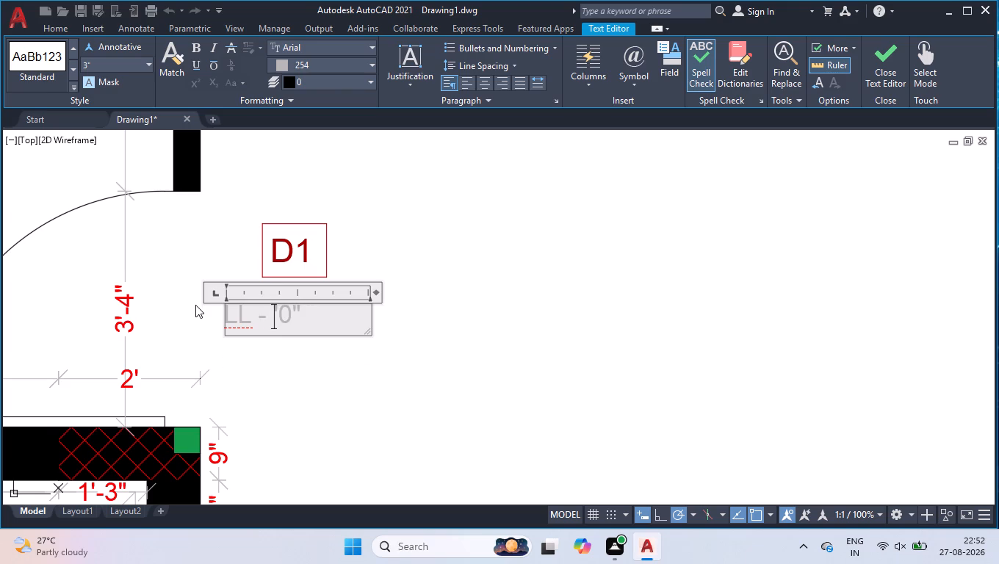
pyautogui.press('8')
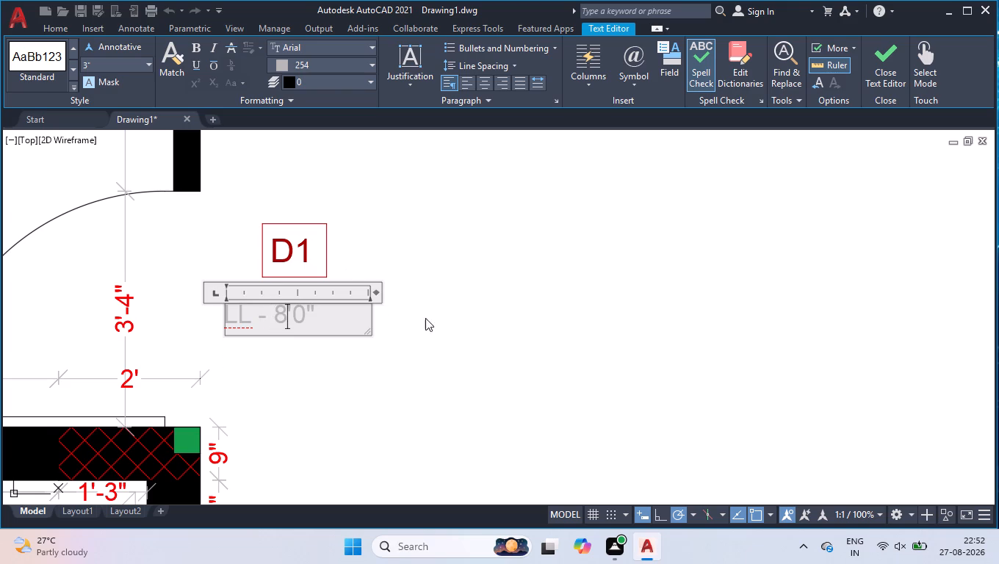
pyautogui.click(465, 275)
# Change the V2 tag beside the master bedroom's 3'-4" door, between the lift and the staircase, to D1.
pyautogui.scroll(-4, 463, 275)
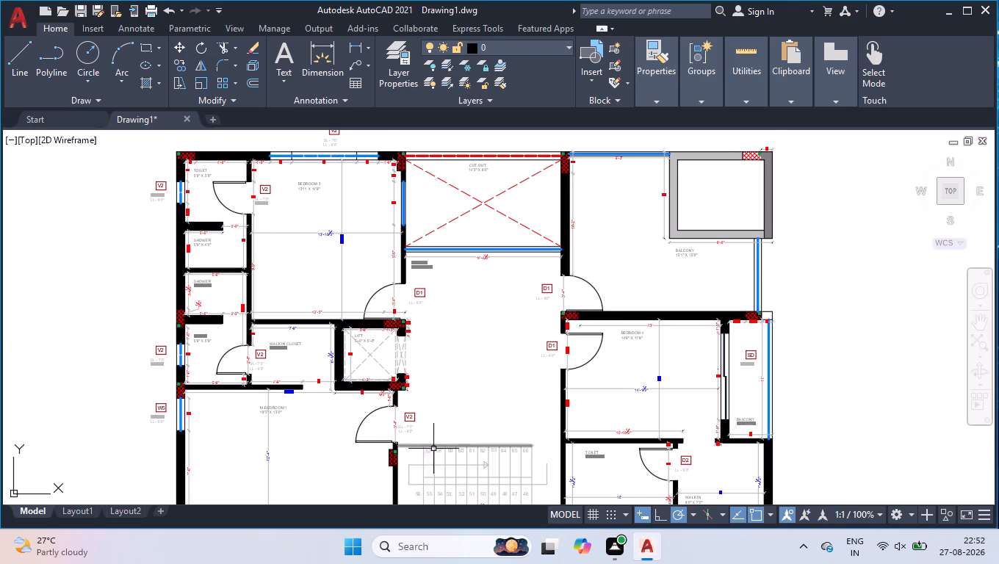
pyautogui.scroll(3, 430, 451)
pyautogui.scroll(2, 348, 372)
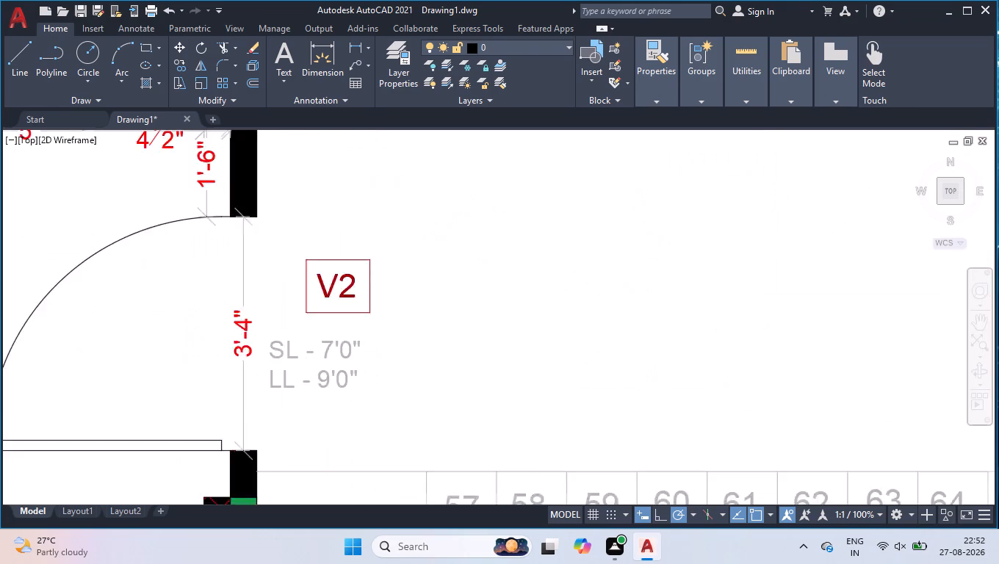
pyautogui.doubleClick(317, 242)
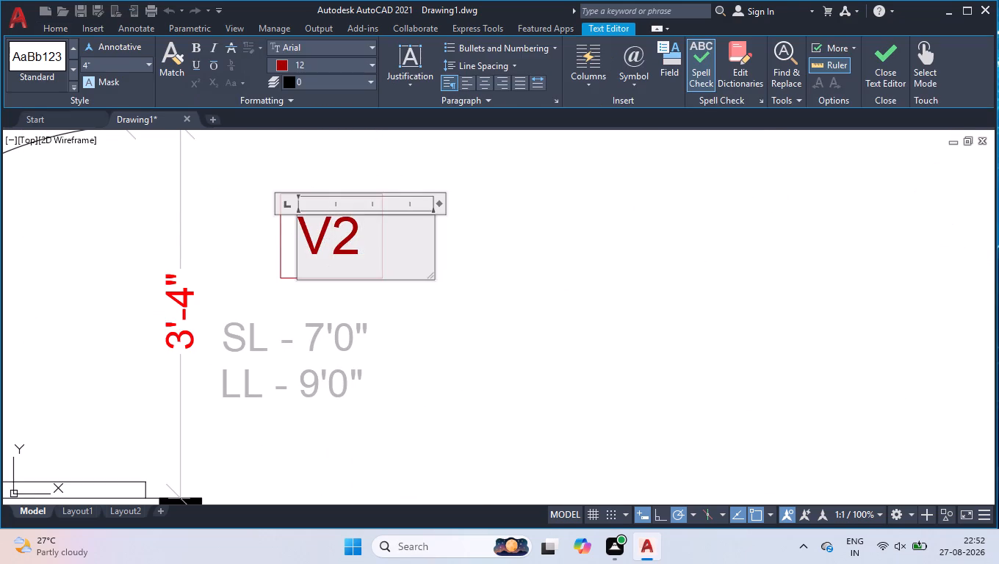
pyautogui.press('Right')
pyautogui.press('BackSpace')
pyautogui.press('d')
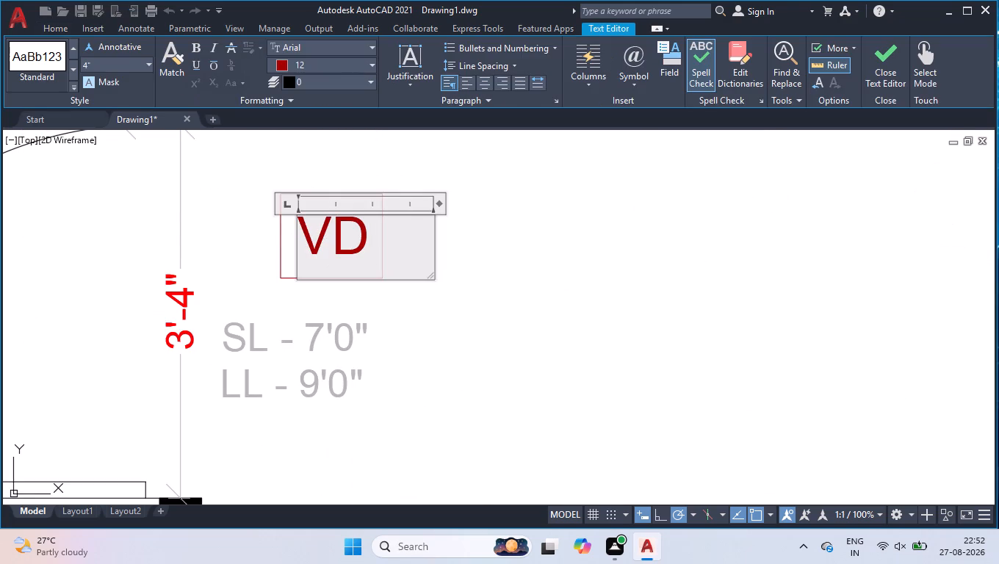
pyautogui.press('1')
pyautogui.press('BackSpace')
pyautogui.press('BackSpace')
pyautogui.press('BackSpace')
pyautogui.press('BackSpace')
pyautogui.press('BackSpace')
pyautogui.press('BackSpace')
pyautogui.press('BackSpace')
pyautogui.write('D1')
pyautogui.click(480, 296)
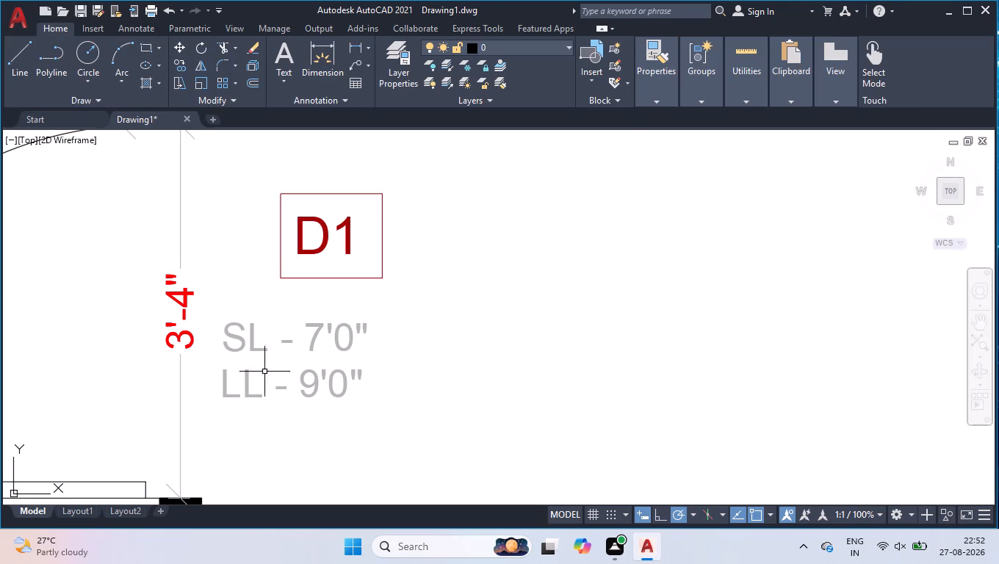
# Remove the SL line from the level text at the master bedroom's 3'-4" door and set the lintel level to LL - 8'0".
pyautogui.doubleClick(256, 350)
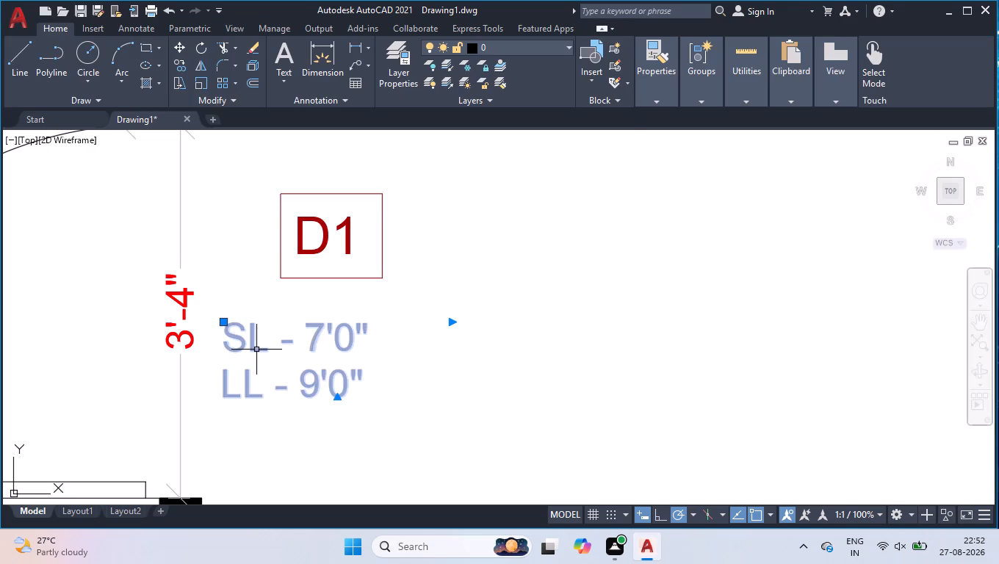
pyautogui.doubleClick(256, 350)
pyautogui.doubleClick(253, 397)
pyautogui.click(220, 391)
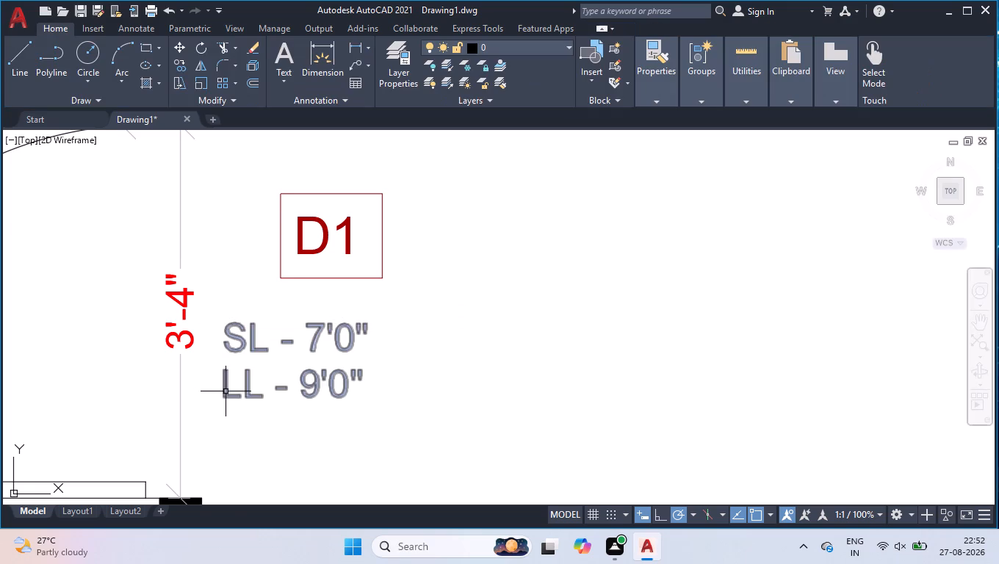
pyautogui.doubleClick(226, 391)
pyautogui.press('BackSpace')
pyautogui.press('BackSpace')
pyautogui.press('BackSpace')
pyautogui.press('BackSpace')
pyautogui.press('BackSpace')
pyautogui.press('BackSpace')
pyautogui.press('BackSpace')
pyautogui.press('BackSpace')
pyautogui.press('BackSpace')
pyautogui.press('BackSpace')
pyautogui.press('BackSpace')
pyautogui.press('BackSpace')
pyautogui.press('BackSpace')
pyautogui.press('BackSpace')
pyautogui.press('BackSpace')
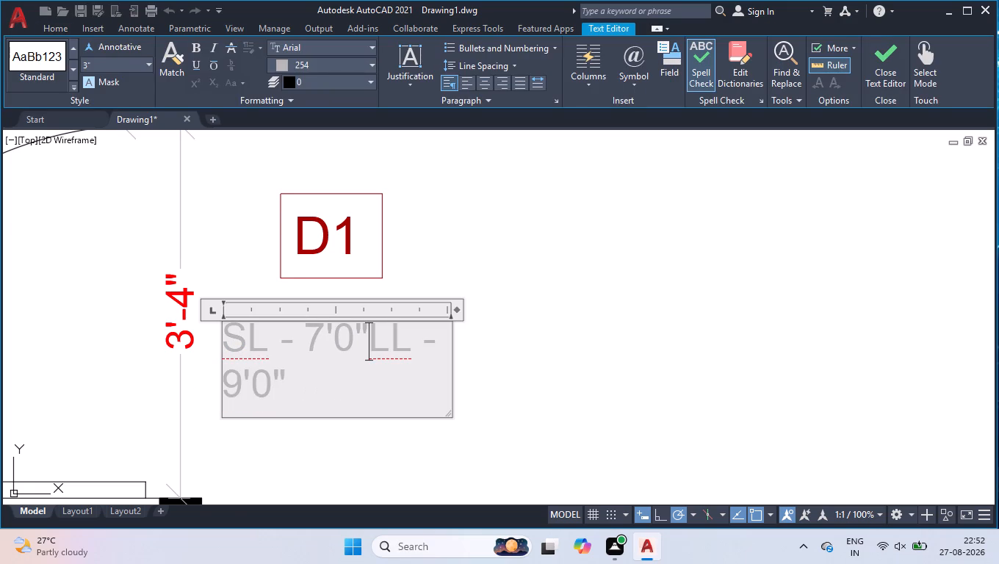
pyautogui.press('Right')
pyautogui.press('Right')
pyautogui.press('Right')
pyautogui.press('Right')
pyautogui.press('Right')
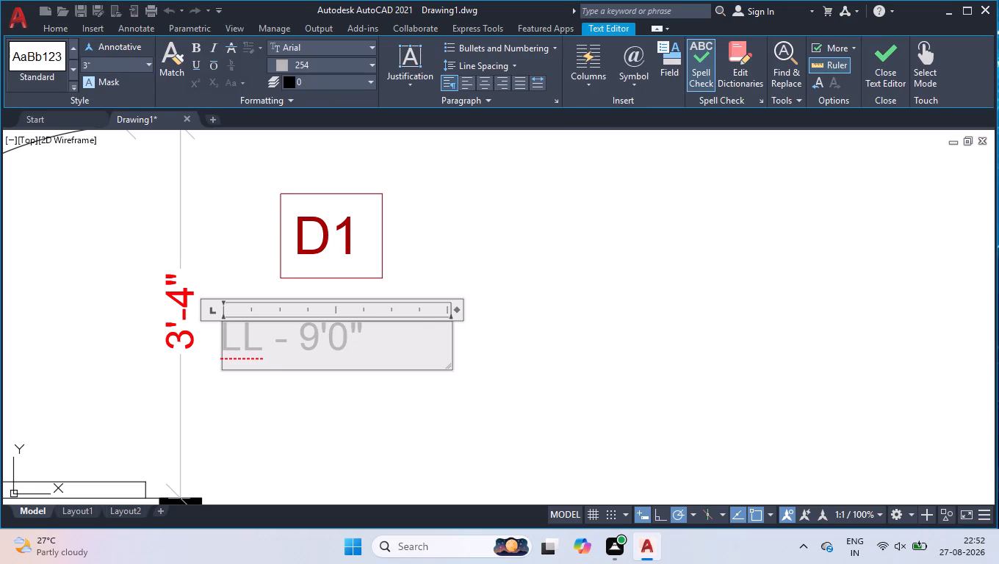
pyautogui.press('Right')
pyautogui.press('BackSpace')
pyautogui.press('8')
pyautogui.click(491, 292)
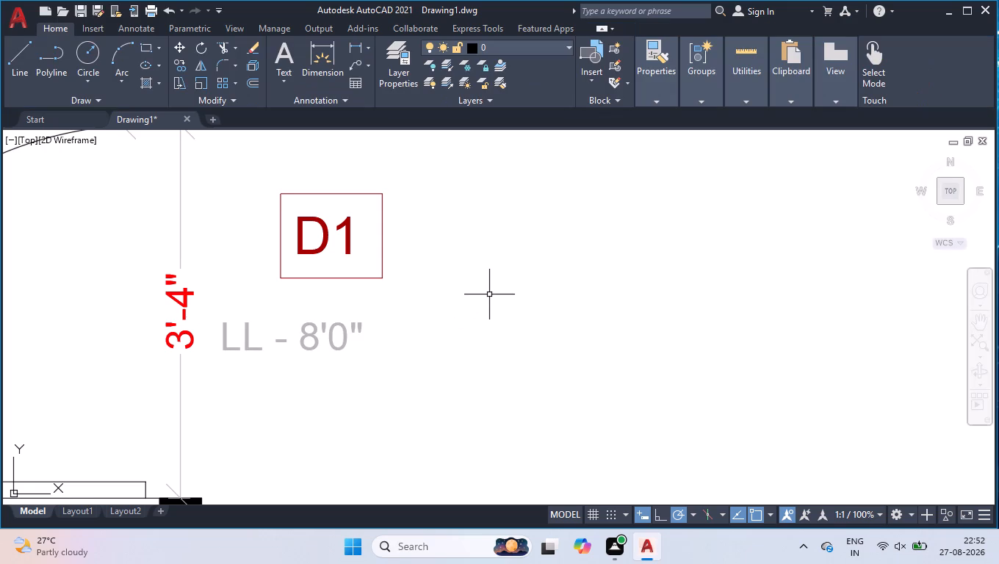
# Change the V2 tag at the 2'-8" toilet door in the walk-in closet to D3.
pyautogui.scroll(-6, 408, 244)
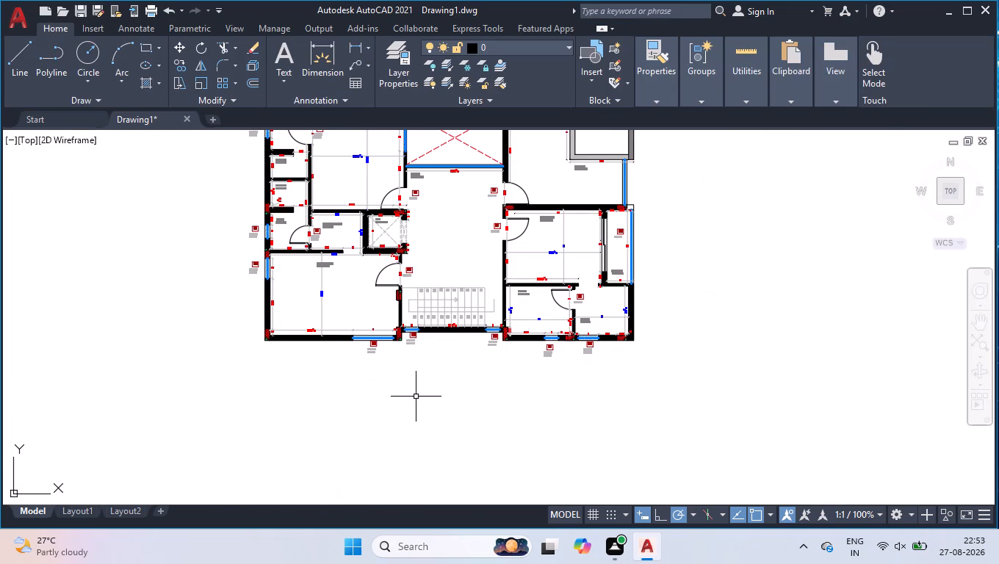
pyautogui.scroll(-1, 416, 396)
pyautogui.scroll(5, 356, 292)
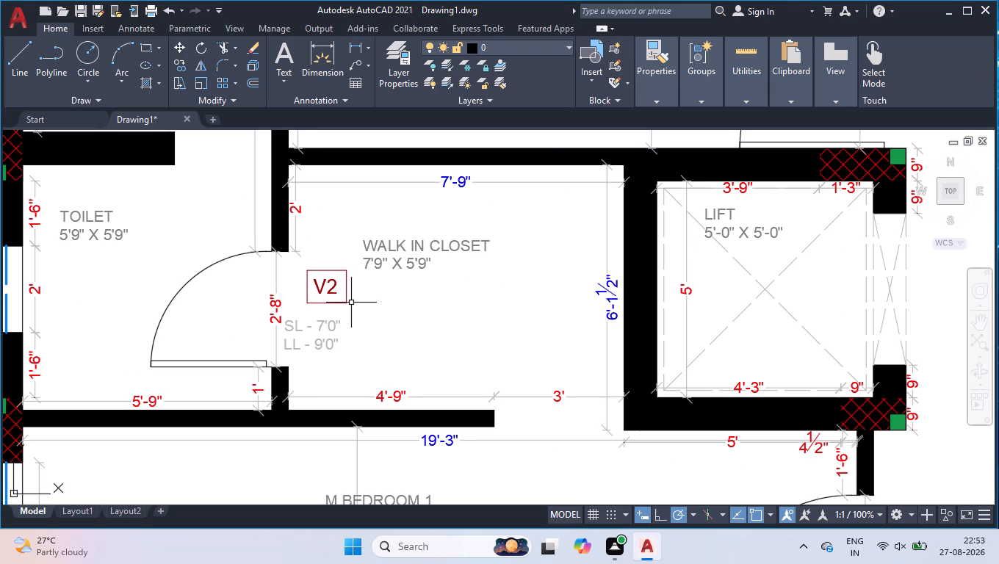
pyautogui.scroll(2, 334, 280)
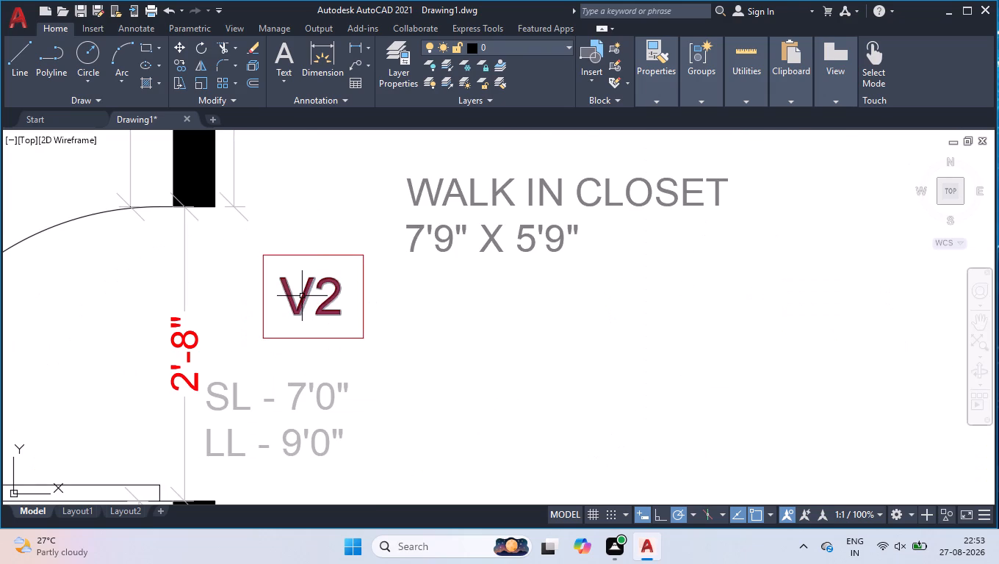
pyautogui.doubleClick(303, 299)
pyautogui.click(349, 310)
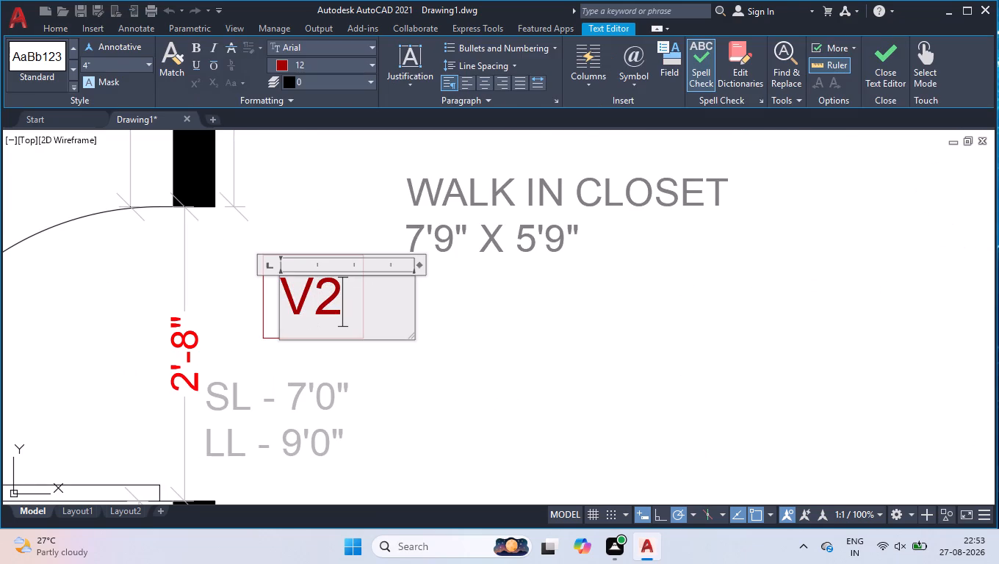
pyautogui.press('BackSpace')
pyautogui.press('BackSpace')
pyautogui.write('D3')
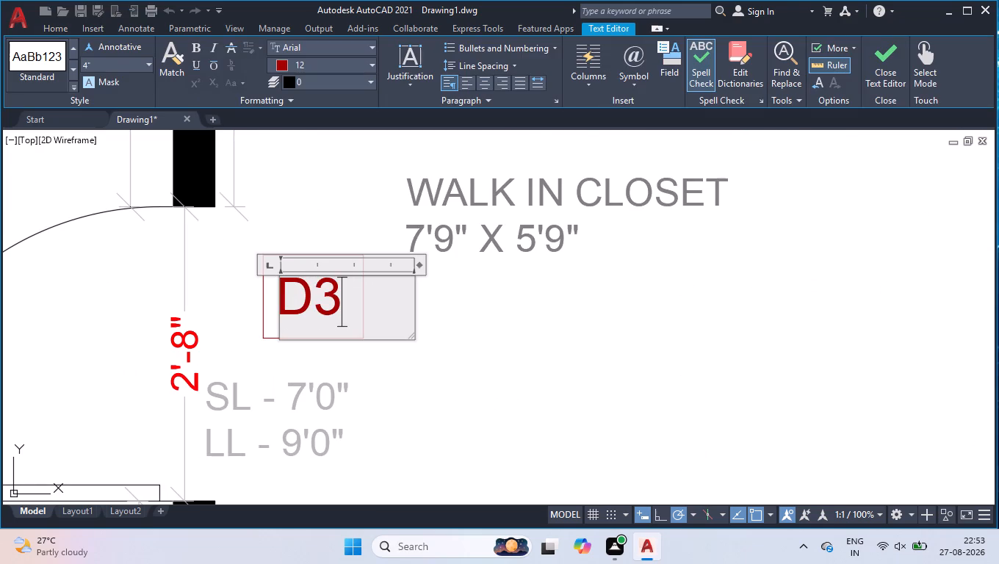
pyautogui.click(358, 440)
# Remove the SL line from the level text at the walk-in closet's toilet door and set the lintel level to LL - 8'0".
pyautogui.doubleClick(325, 400)
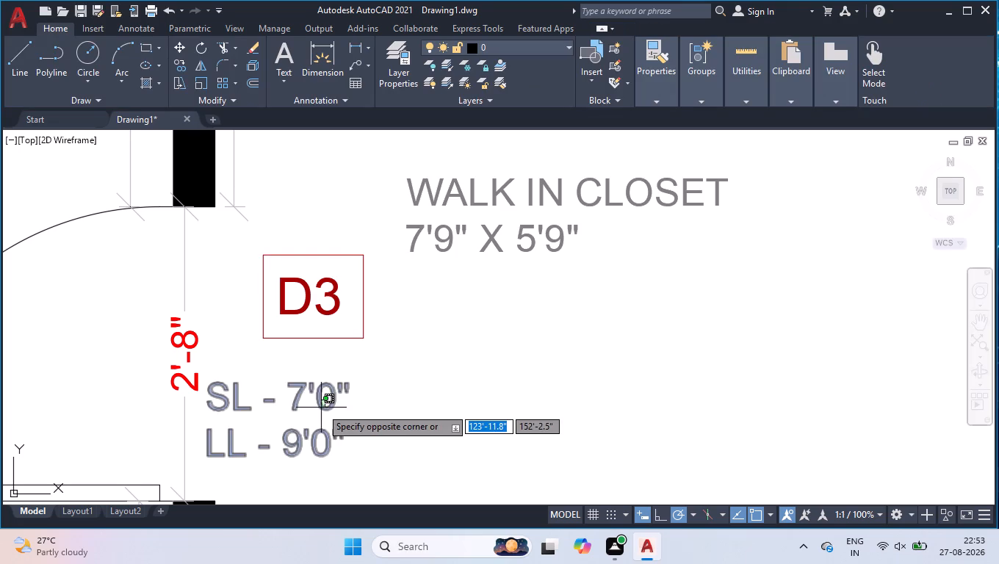
pyautogui.doubleClick(321, 408)
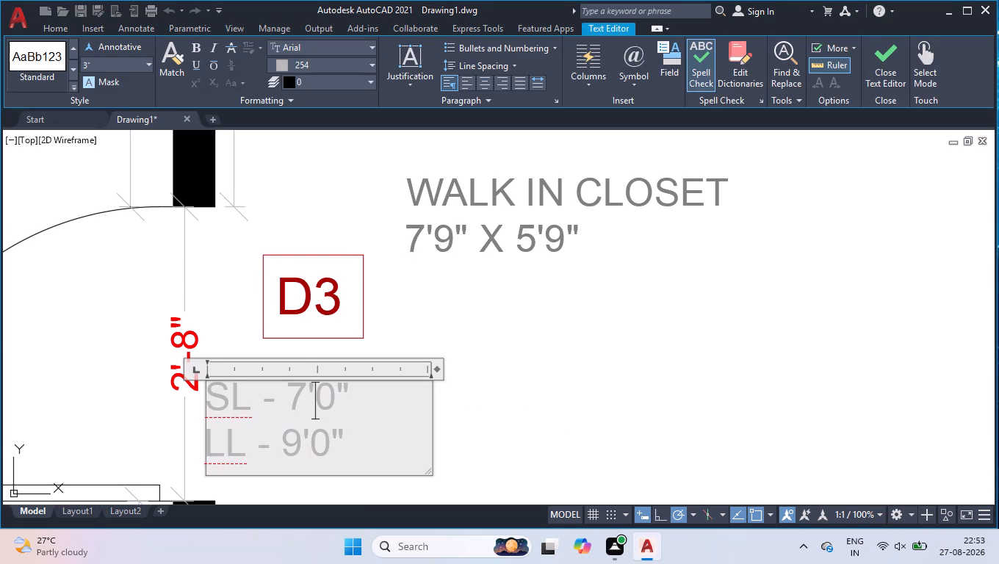
pyautogui.click(211, 446)
pyautogui.press('BackSpace')
pyautogui.press('BackSpace')
pyautogui.press('BackSpace')
pyautogui.press('BackSpace')
pyautogui.press('BackSpace')
pyautogui.press('BackSpace')
pyautogui.press('BackSpace')
pyautogui.press('BackSpace')
pyautogui.press('BackSpace')
pyautogui.press('BackSpace')
pyautogui.press('BackSpace')
pyautogui.press('BackSpace')
pyautogui.press('BackSpace')
pyautogui.press('BackSpace')
pyautogui.press('BackSpace')
pyautogui.press('BackSpace')
pyautogui.press('BackSpace')
pyautogui.press('BackSpace')
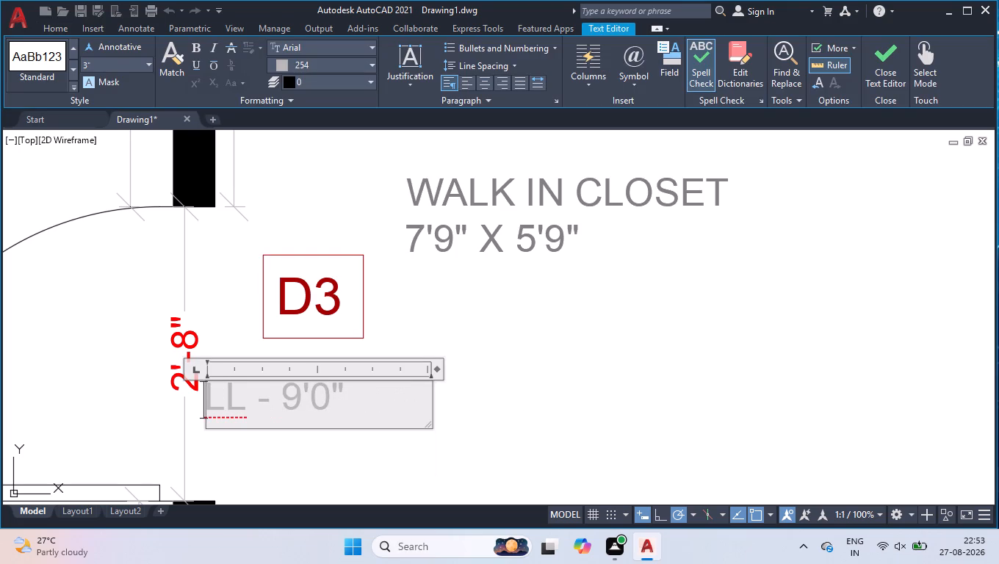
pyautogui.press('Right')
pyautogui.press('Right')
pyautogui.press('Right')
pyautogui.press('Right')
pyautogui.press('Right')
pyautogui.press('Right')
pyautogui.press('Right')
pyautogui.press('Left')
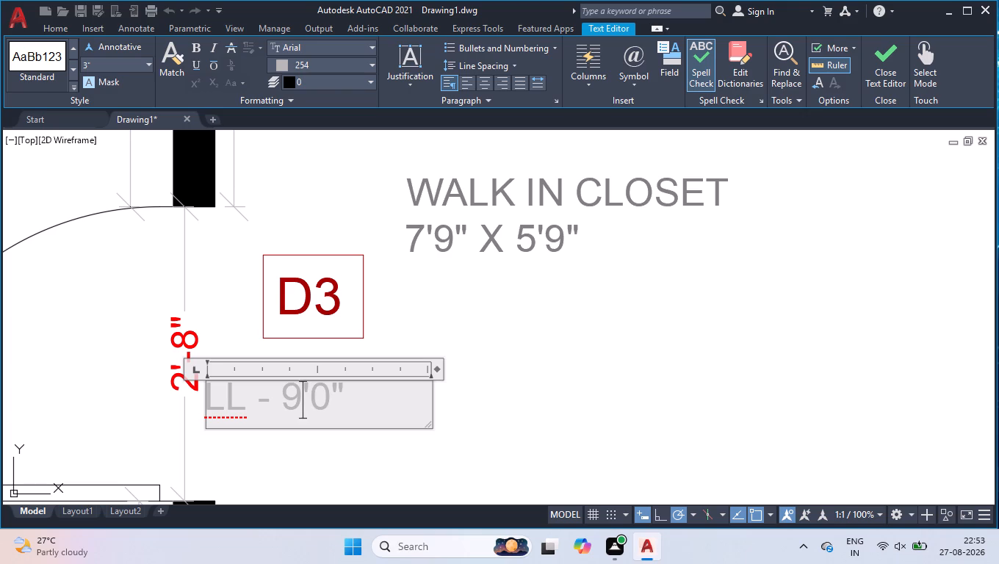
pyautogui.press('BackSpace')
pyautogui.press('8')
pyautogui.click(503, 351)
# Change the V2 tag at Bedroom 3's 3' toilet door to D2.
pyautogui.scroll(-4, 486, 369)
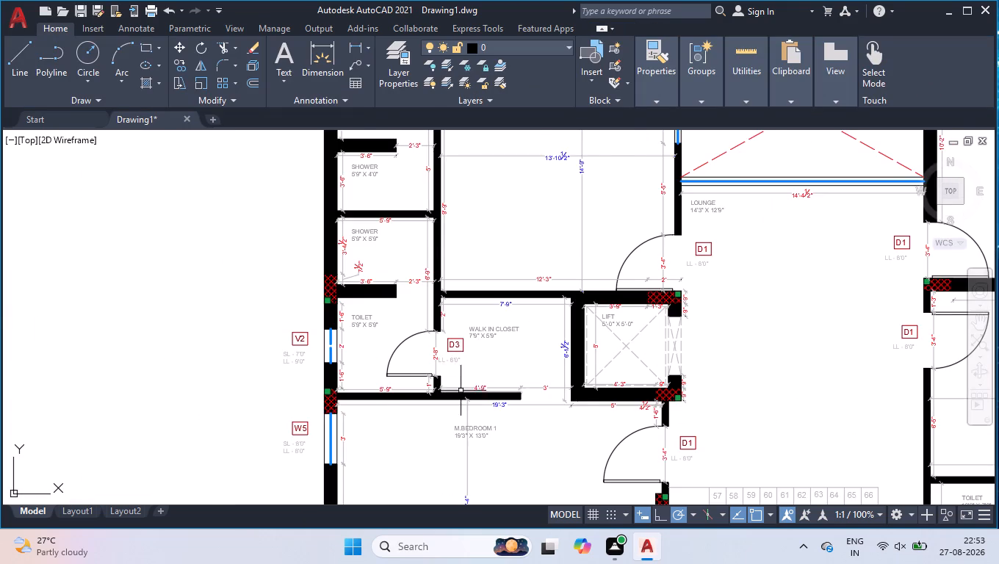
pyautogui.scroll(-1, 458, 366)
pyautogui.scroll(4, 460, 159)
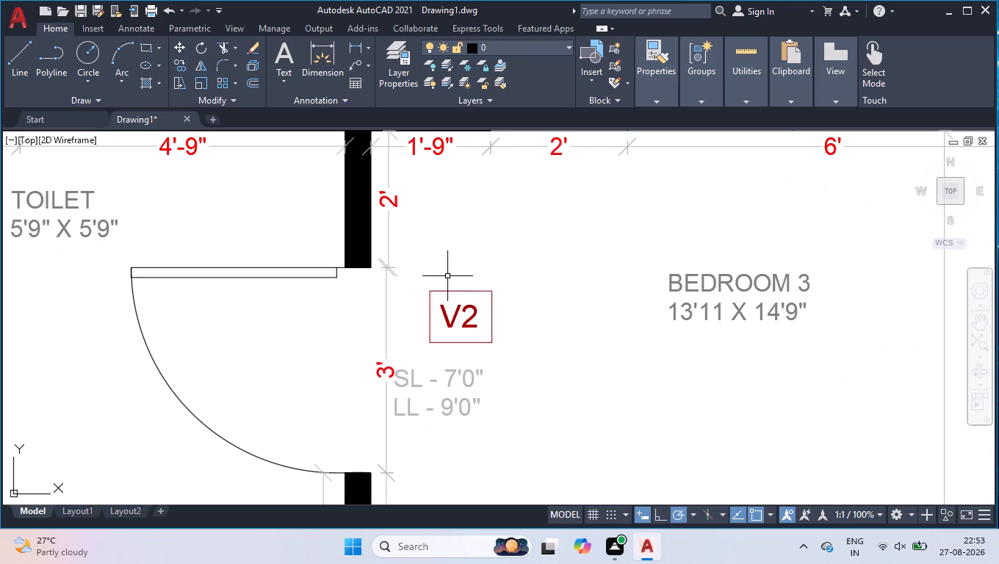
pyautogui.scroll(1, 452, 329)
pyautogui.doubleClick(448, 322)
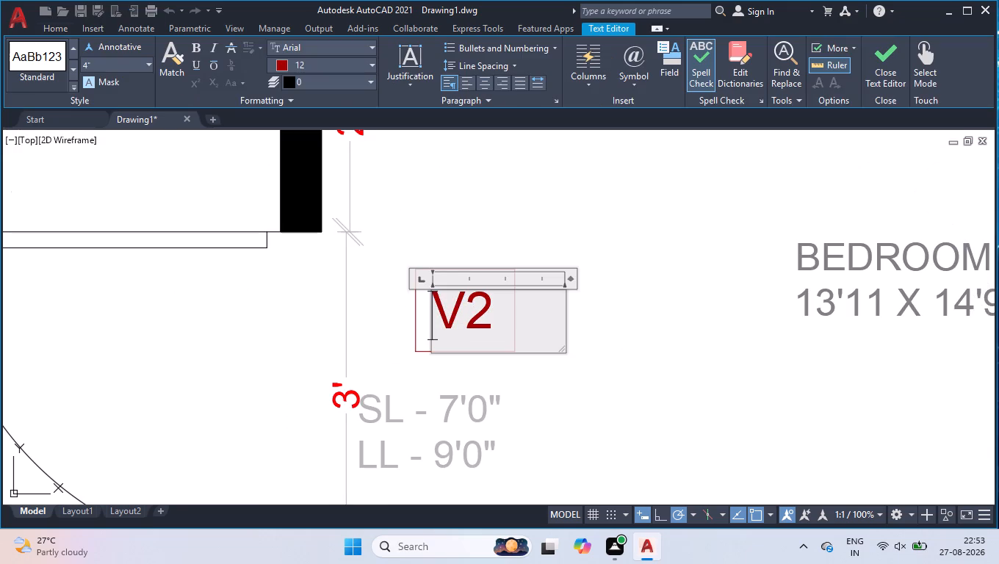
pyautogui.press('Right')
pyautogui.press('BackSpace')
pyautogui.press('d')
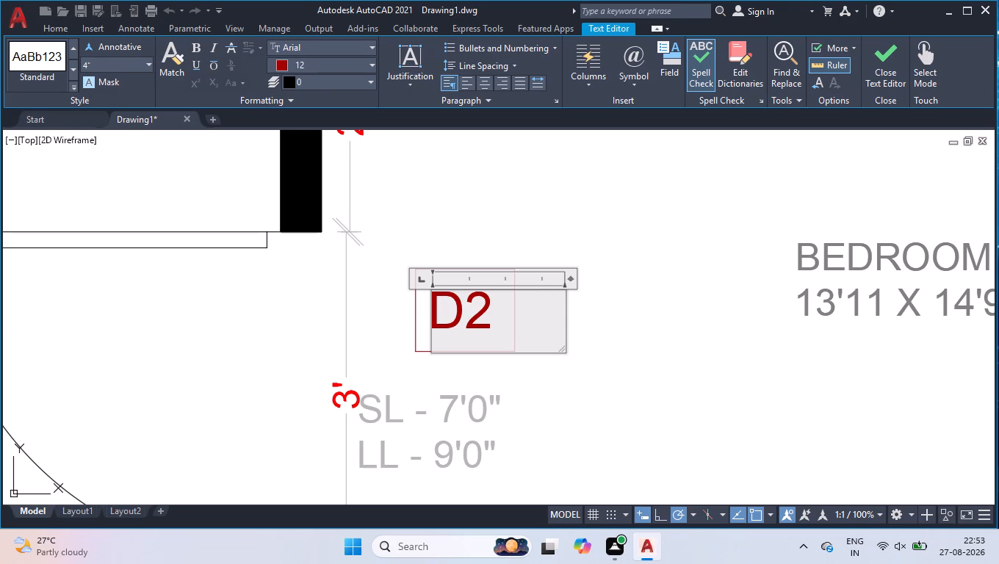
pyautogui.click(653, 357)
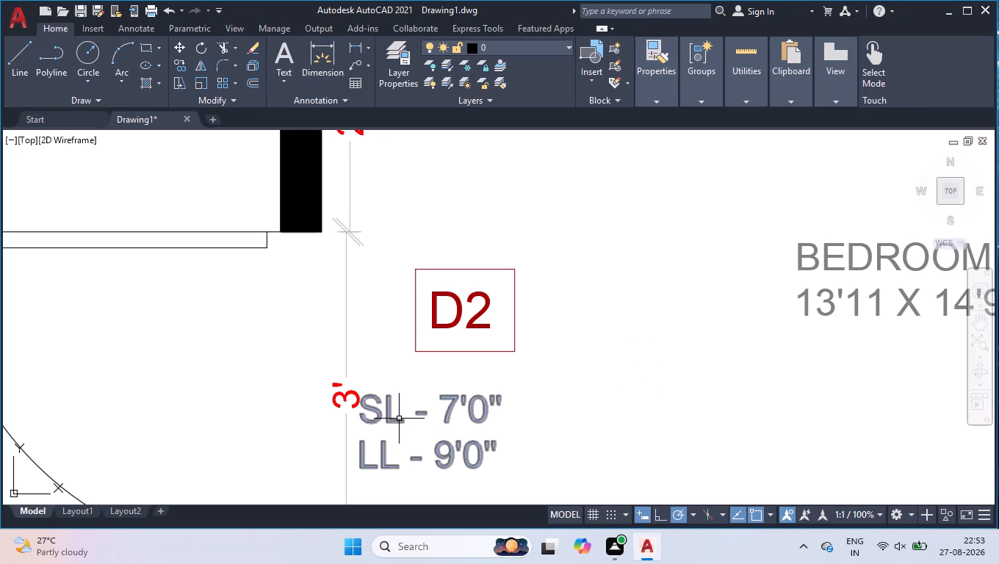
# Remove the SL line from the level text at Bedroom 3's toilet door and set the lintel level to LL - 8'0".
pyautogui.doubleClick(394, 420)
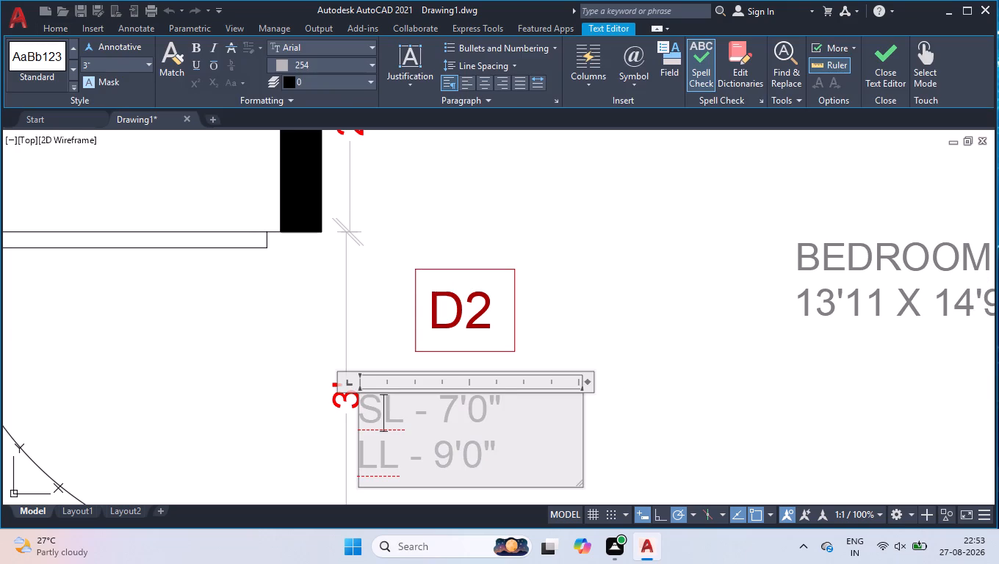
pyautogui.moveTo(511, 418); pyautogui.dragTo(284, 431)
pyautogui.press('BackSpace')
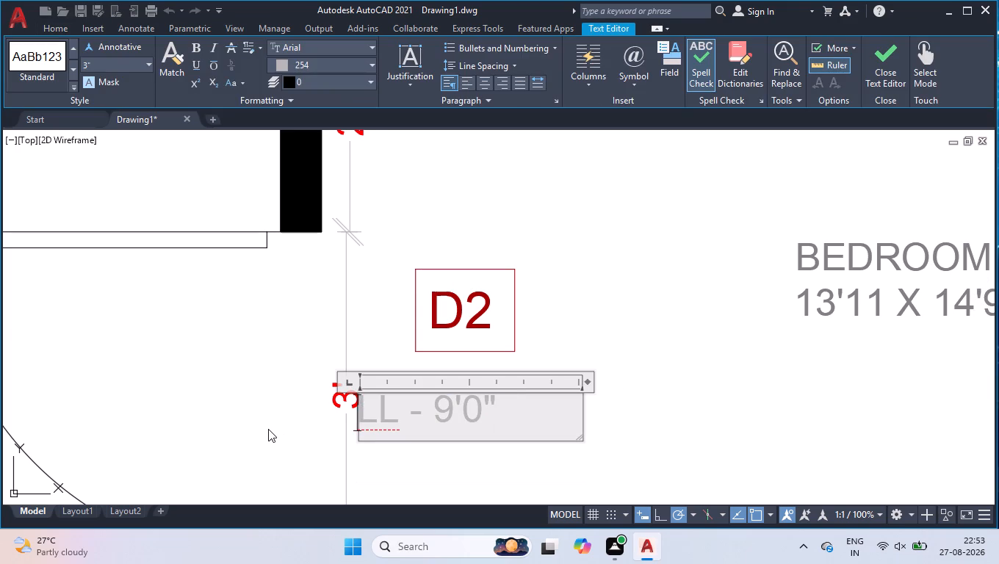
pyautogui.click(452, 422)
pyautogui.press('BackSpace')
pyautogui.press('8')
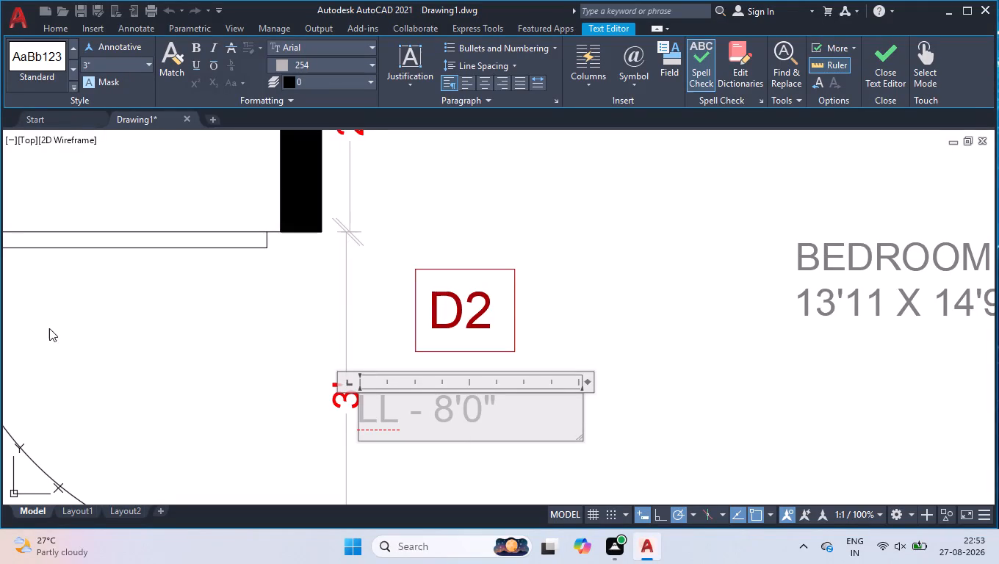
pyautogui.click(151, 365)
# Change the V2 tag outside Bedroom 3's wide top-wall window to W6.
pyautogui.scroll(-3, 496, 270)
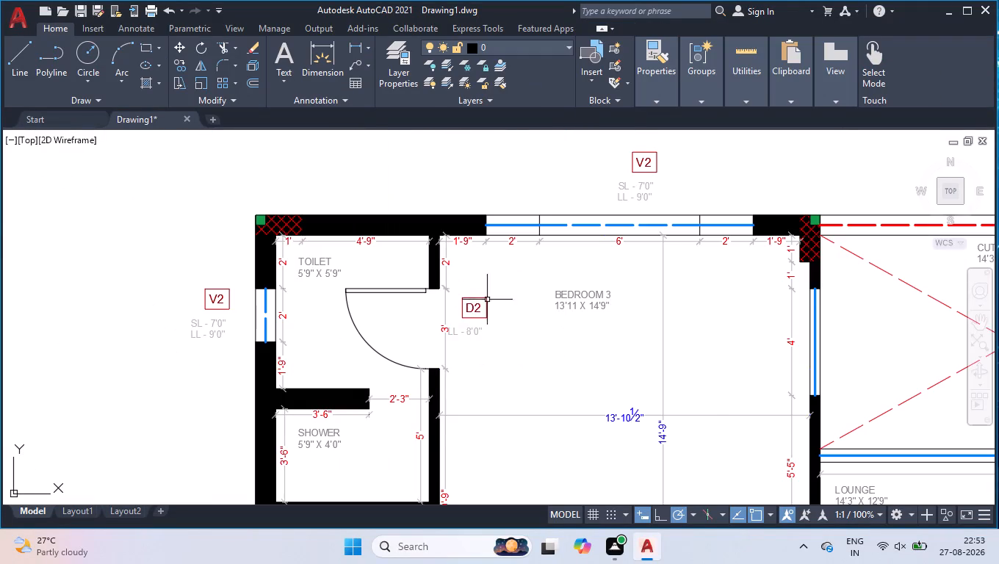
pyautogui.scroll(-1, 469, 310)
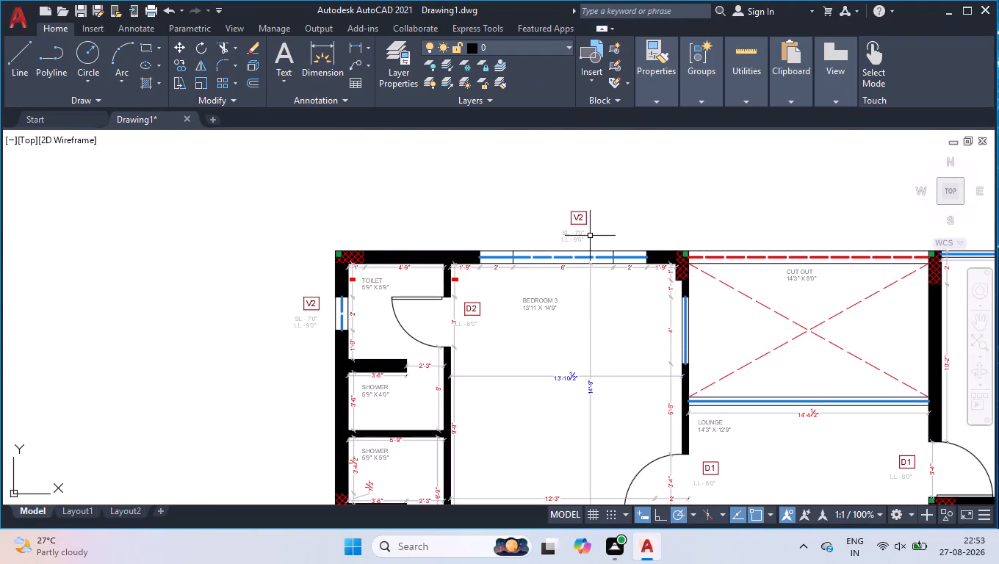
pyautogui.scroll(2, 590, 236)
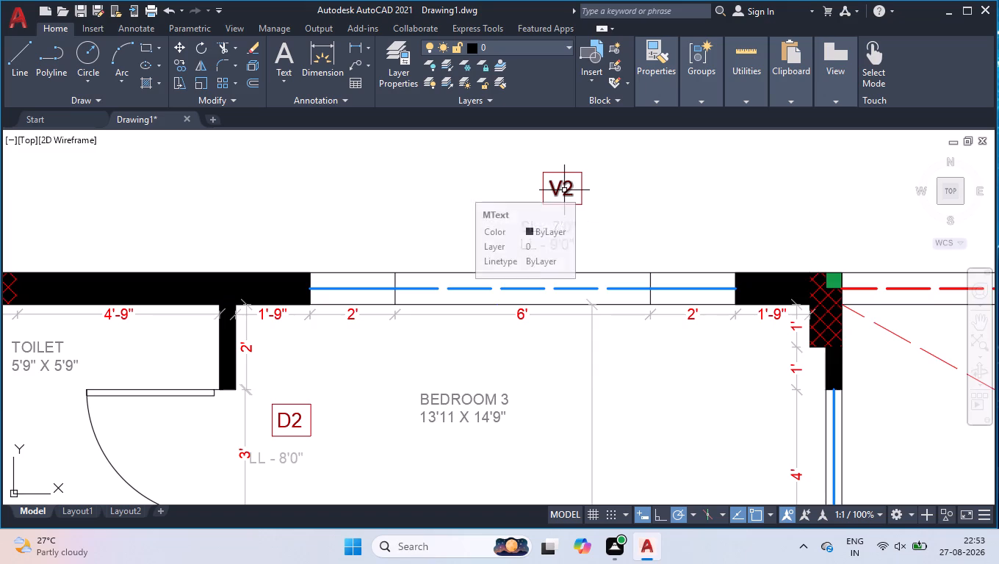
pyautogui.scroll(1, 564, 190)
pyautogui.doubleClick(558, 184)
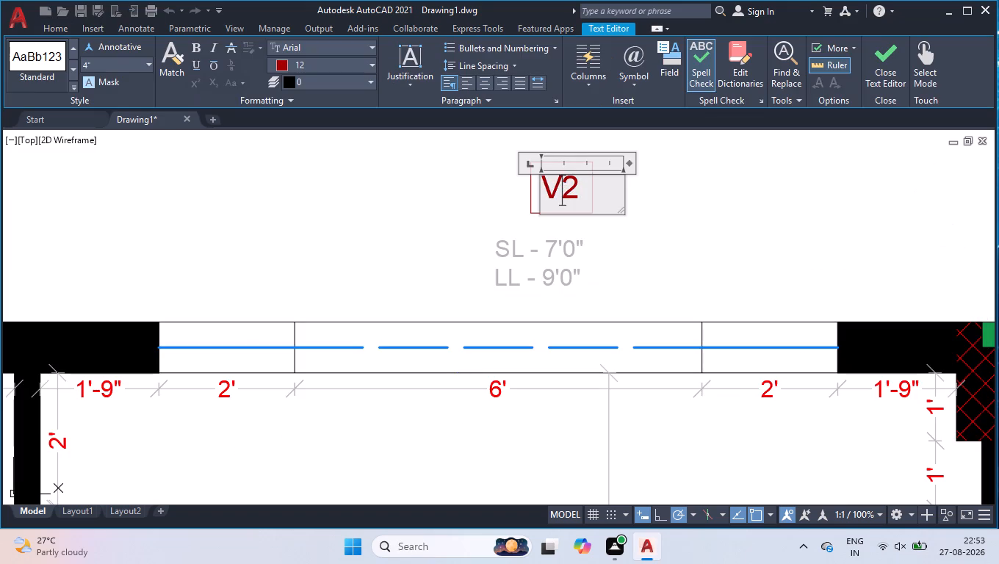
pyautogui.moveTo(581, 195); pyautogui.dragTo(509, 189)
pyautogui.write('W6')
pyautogui.click(443, 185)
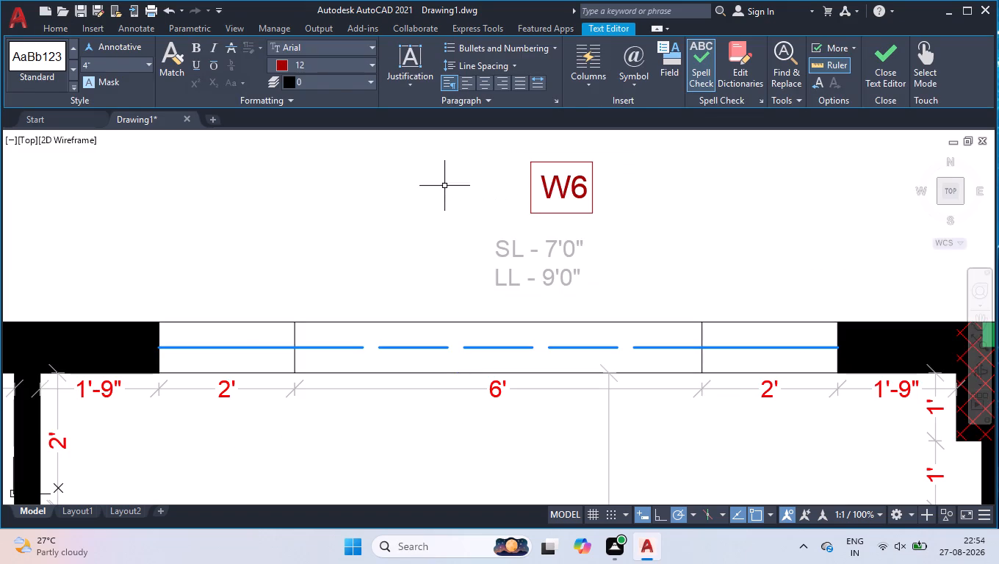
# Set the W6 window's level text outside Bedroom 3 to SL - 2'0" and LL - 8'0".
pyautogui.doubleClick(513, 253)
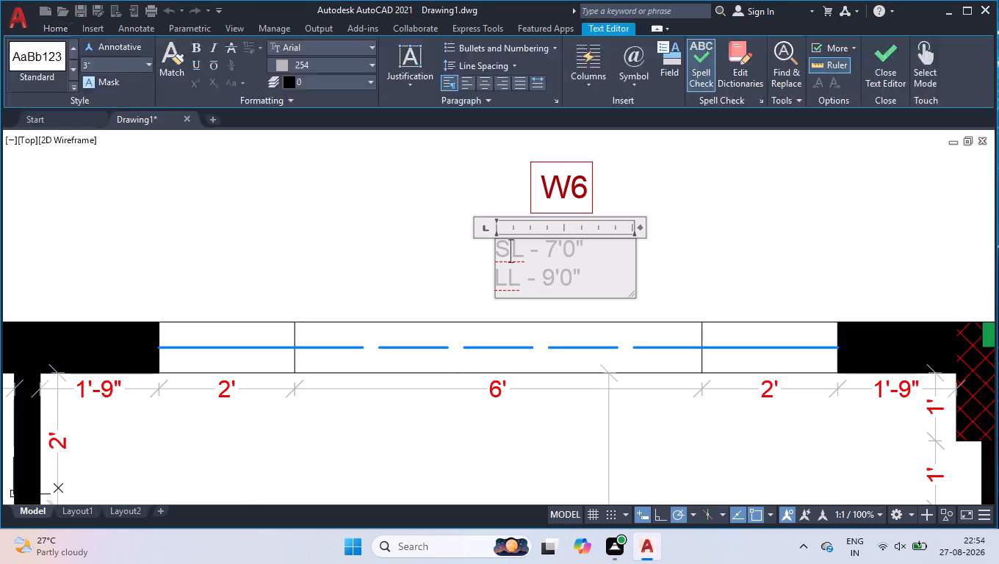
pyautogui.click(560, 253)
pyautogui.press('BackSpace')
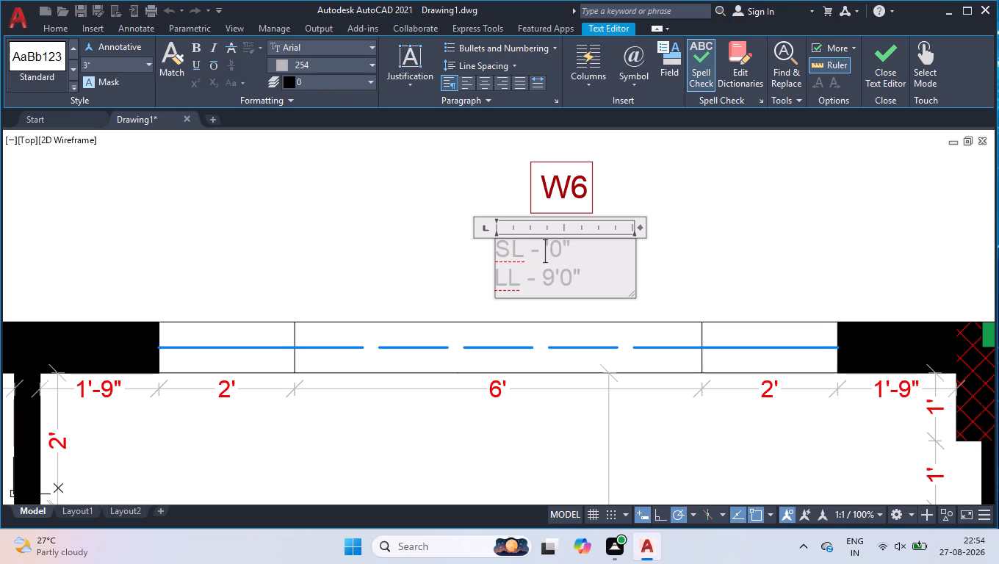
pyautogui.press('2')
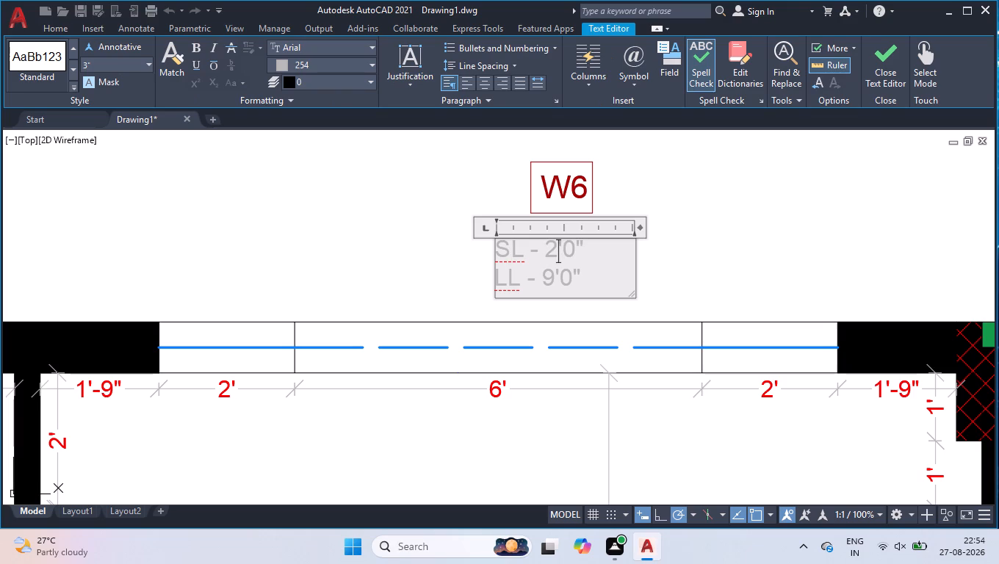
pyautogui.click(550, 283)
pyautogui.press('BackSpace')
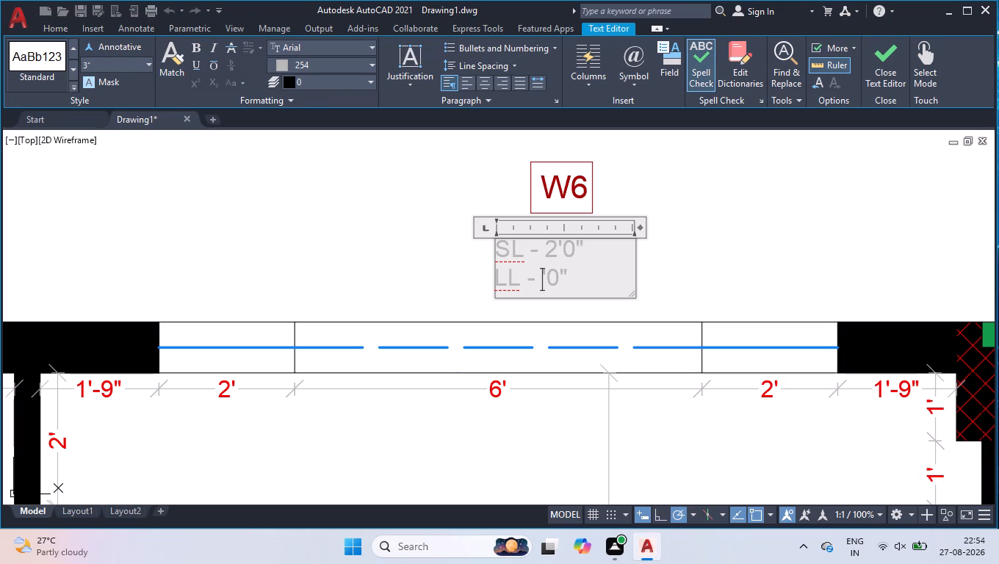
pyautogui.press('8')
pyautogui.click(185, 196)
# Examine the whole floor plan, including in clean-screen view, to check its window, ventilator and door tags and level texts.
pyautogui.scroll(-2, 381, 283)
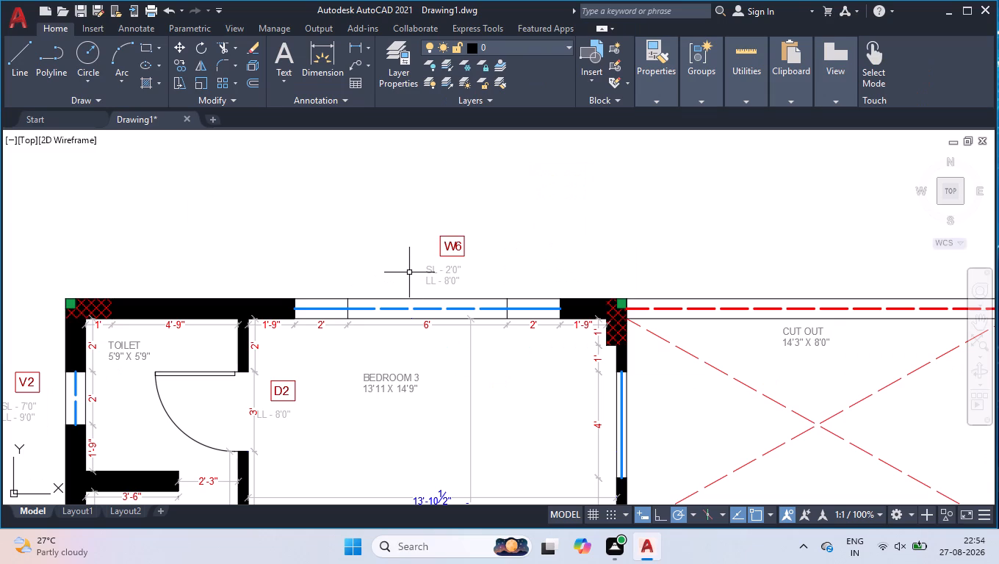
pyautogui.scroll(-2, 381, 273)
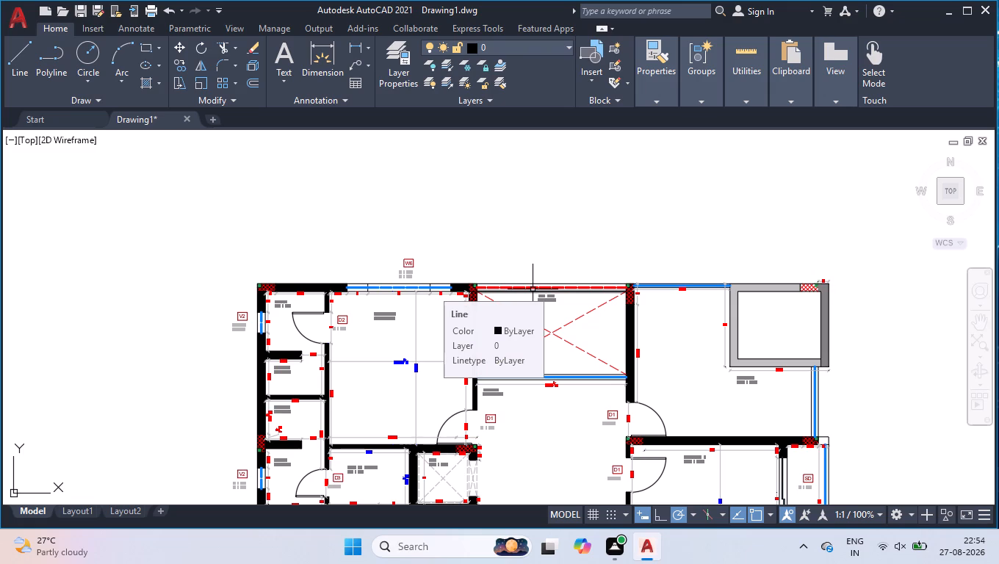
pyautogui.scroll(-1, 372, 337)
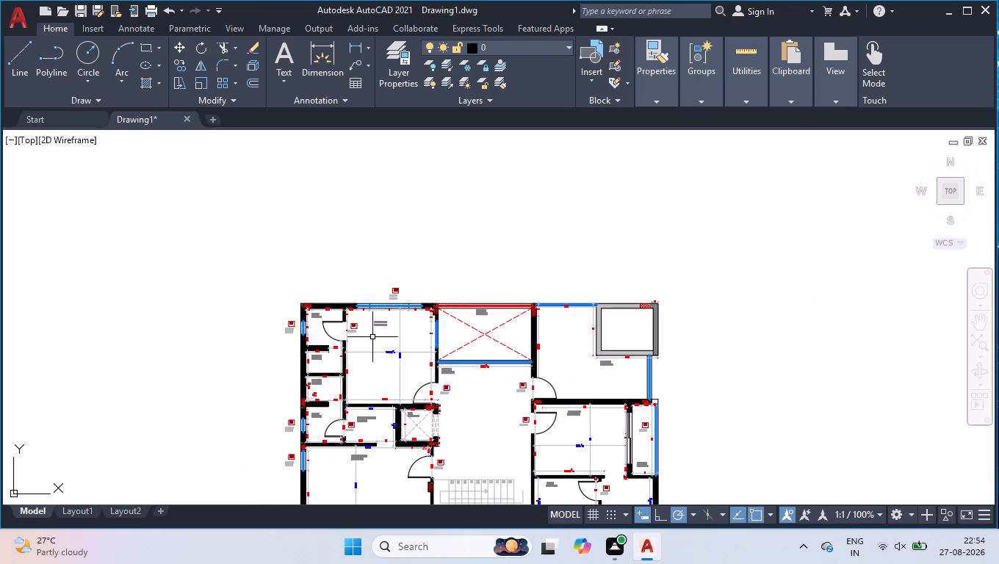
pyautogui.scroll(-1, 423, 322)
pyautogui.scroll(2, 395, 418)
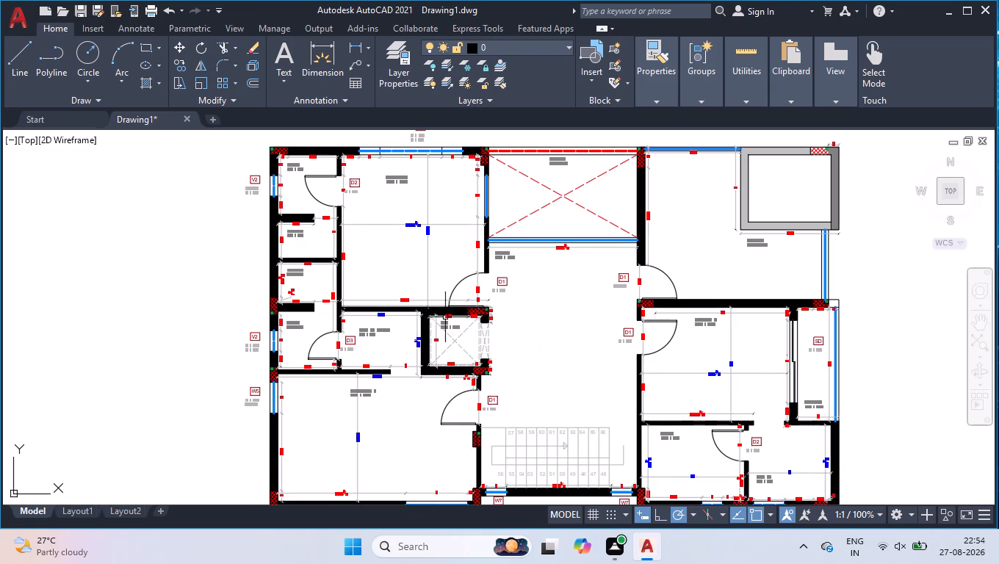
pyautogui.scroll(-1, 524, 302)
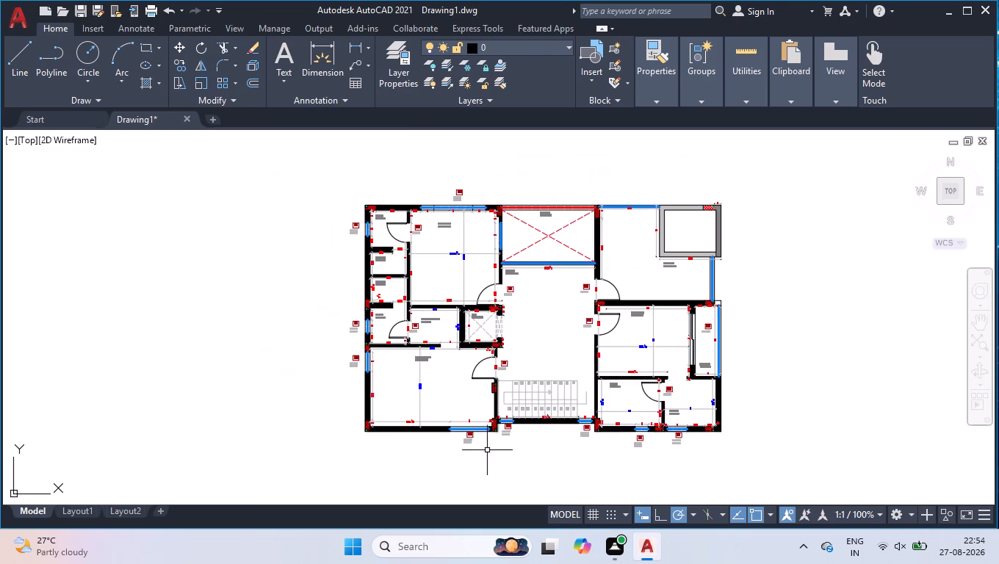
pyautogui.scroll(2, 488, 450)
pyautogui.scroll(-1, 607, 380)
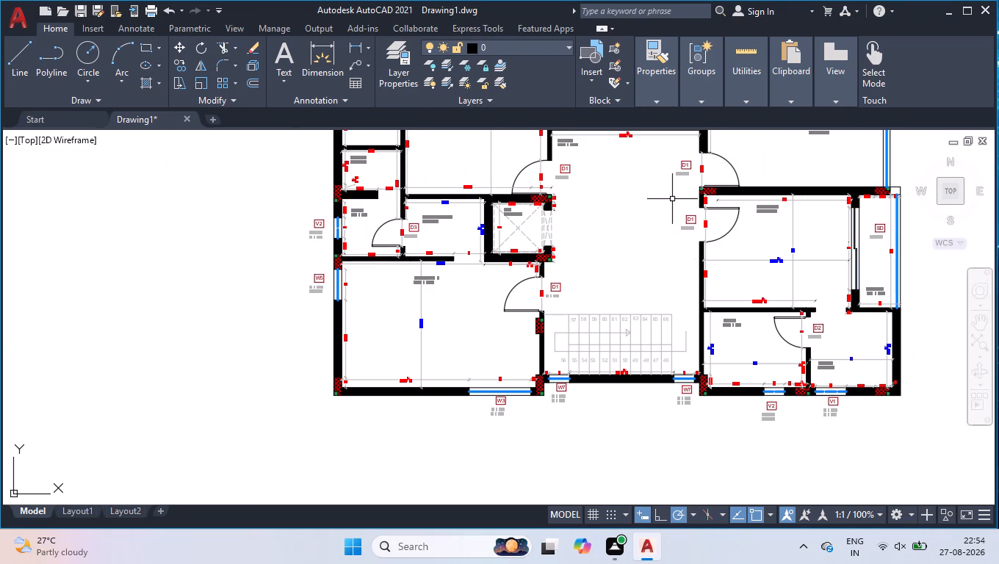
pyautogui.hotkey('ctrl', '0')
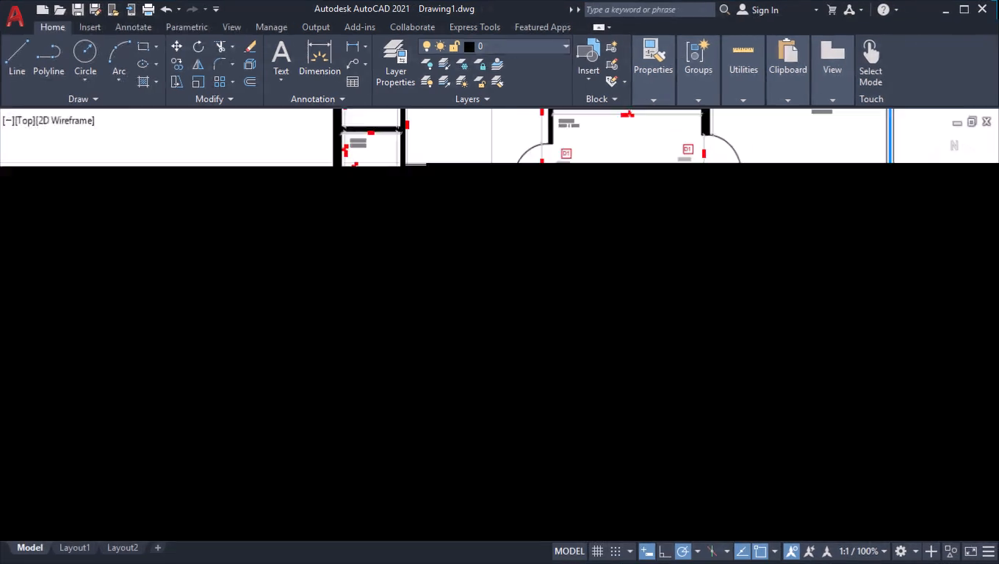
pyautogui.click(939, 91)
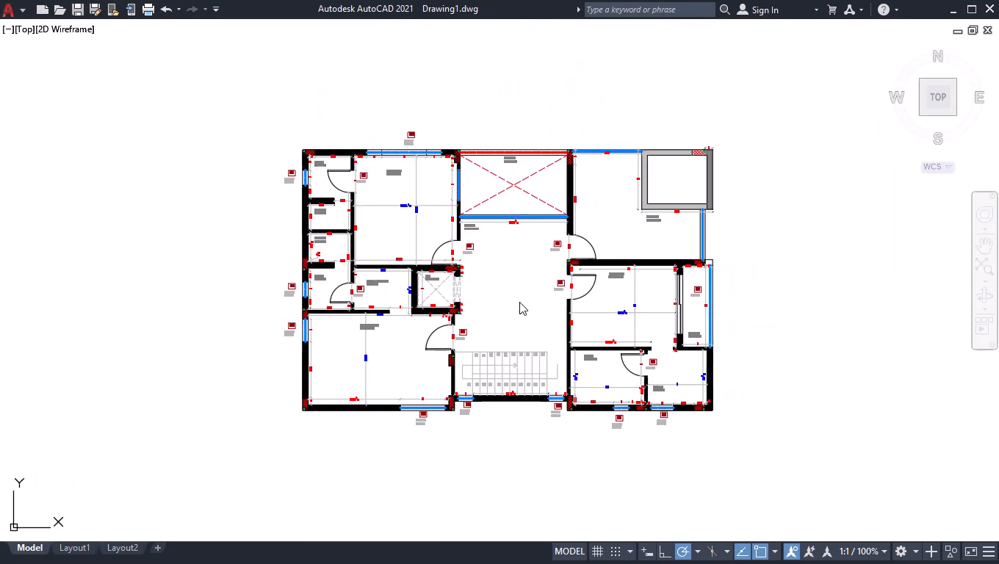
pyautogui.scroll(1, 537, 267)
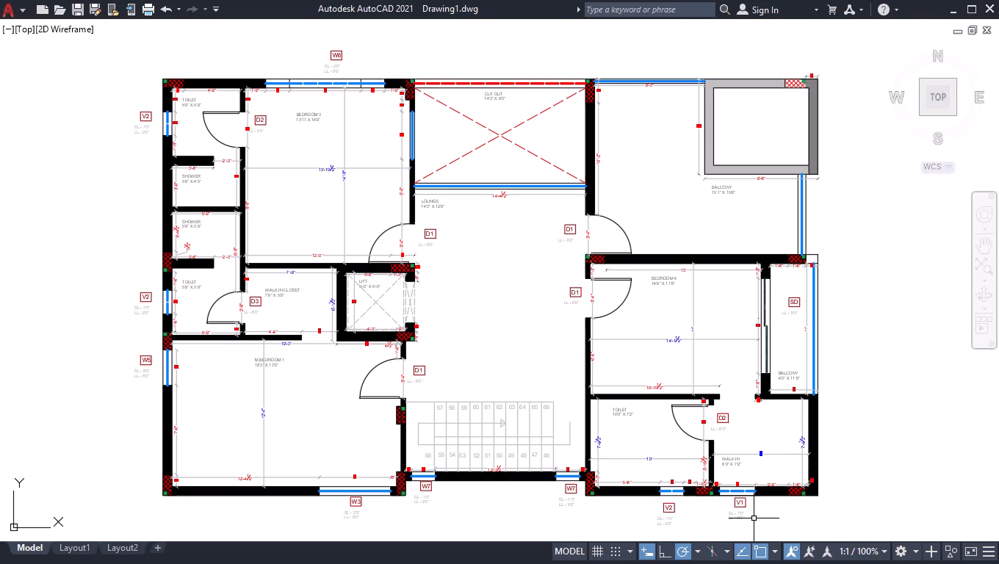
pyautogui.hotkey('ctrl', '0')
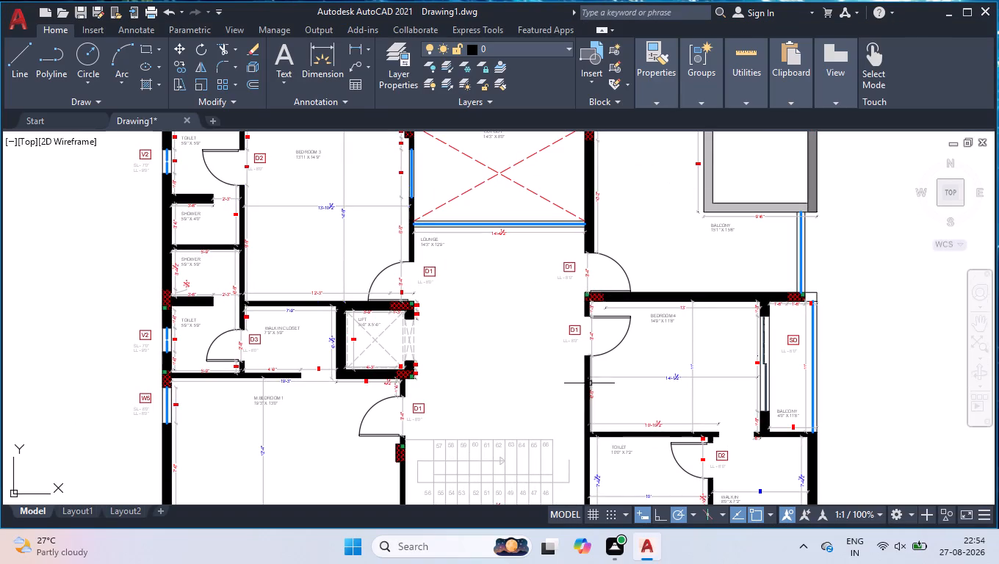
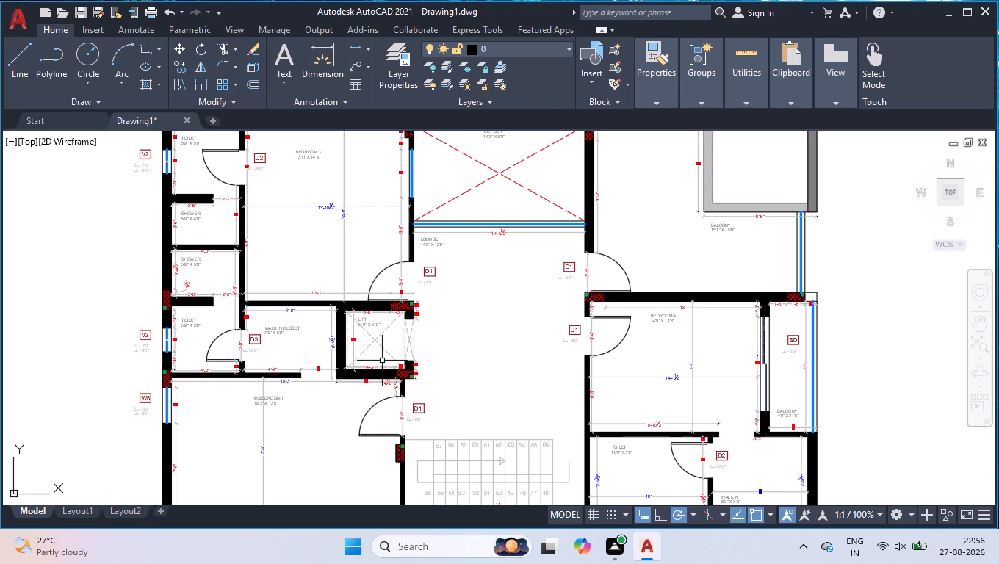
# Hatch the inside of the grey-walled rectangle at the upper balcony's corner with solid fill in colour 122,175,223 at transparency 56.
pyautogui.scroll(-3, 760, 260)
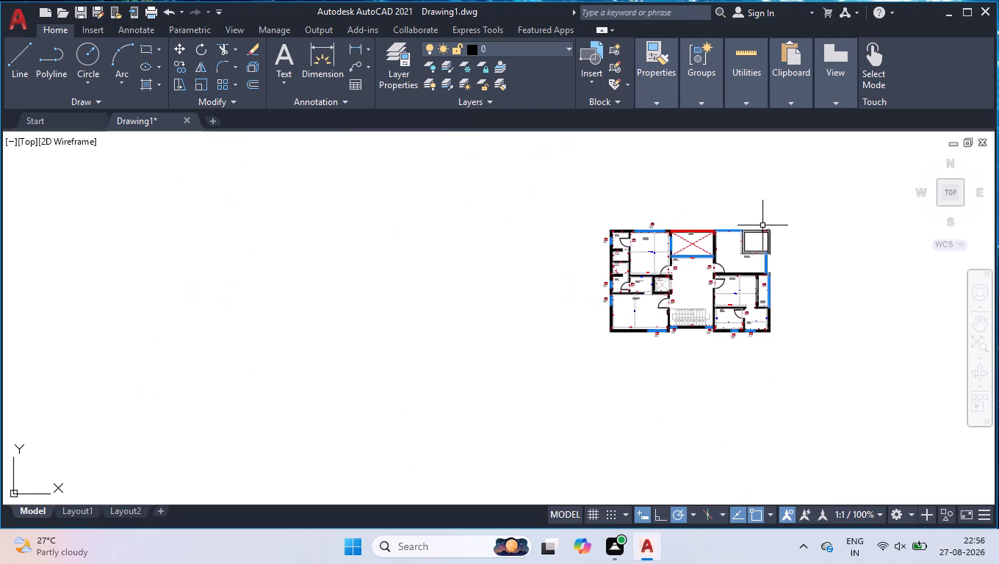
pyautogui.scroll(5, 762, 225)
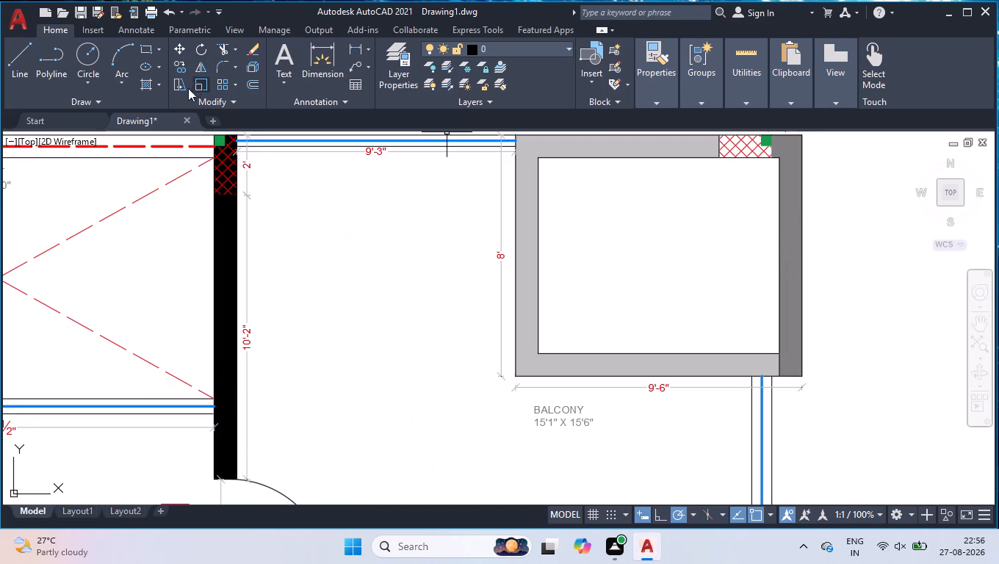
pyautogui.click(140, 83)
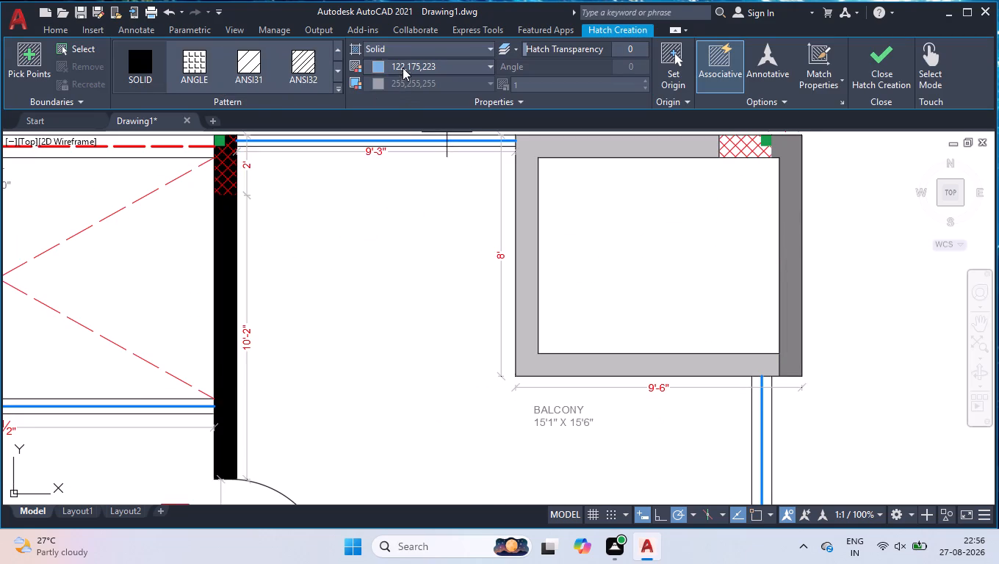
pyautogui.click(630, 236)
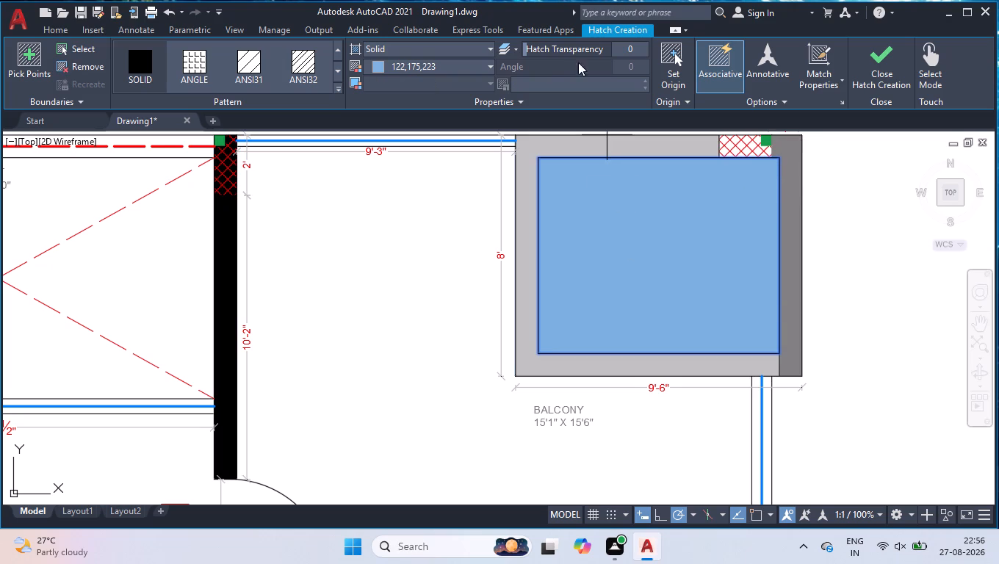
pyautogui.moveTo(541, 50); pyautogui.dragTo(618, 43)
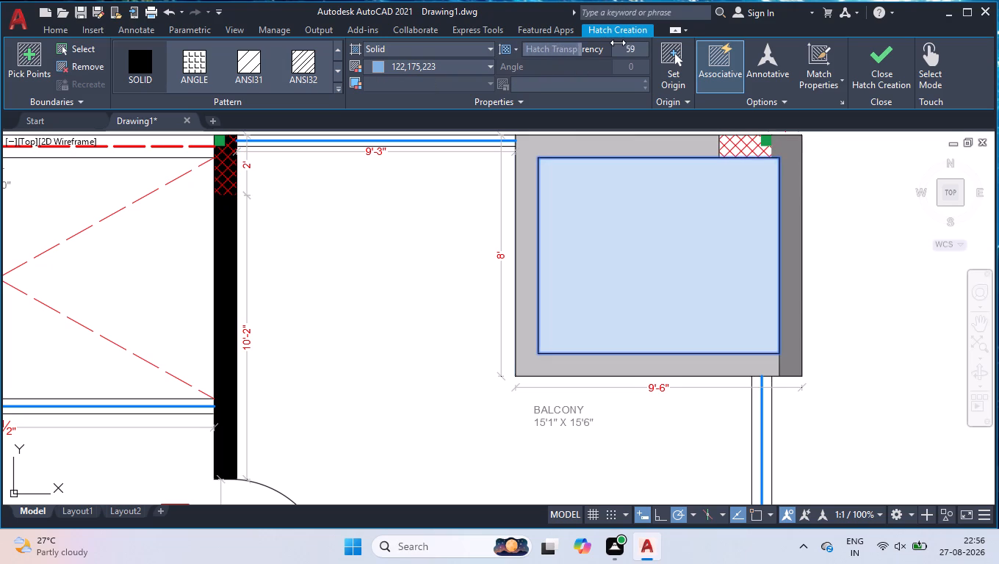
pyautogui.moveTo(618, 43); pyautogui.dragTo(616, 48)
pyautogui.press('Return')
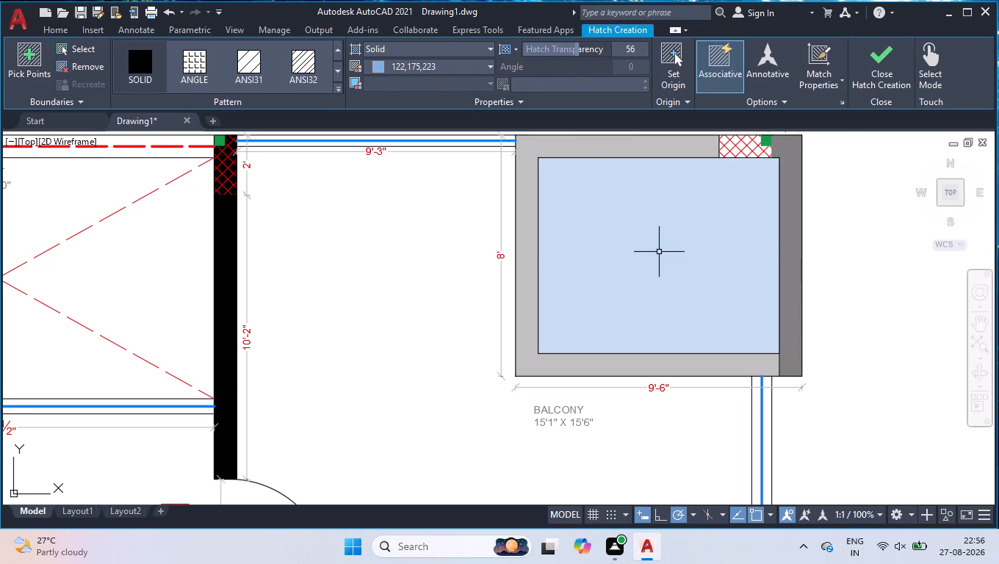
pyautogui.scroll(-1, 624, 328)
pyautogui.scroll(-1, 864, 225)
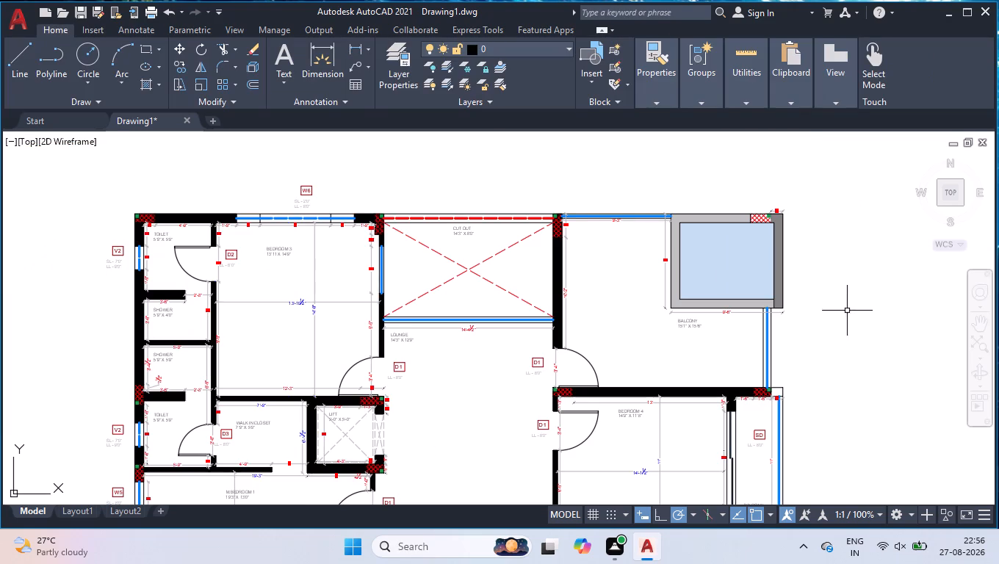
pyautogui.scroll(-1, 841, 225)
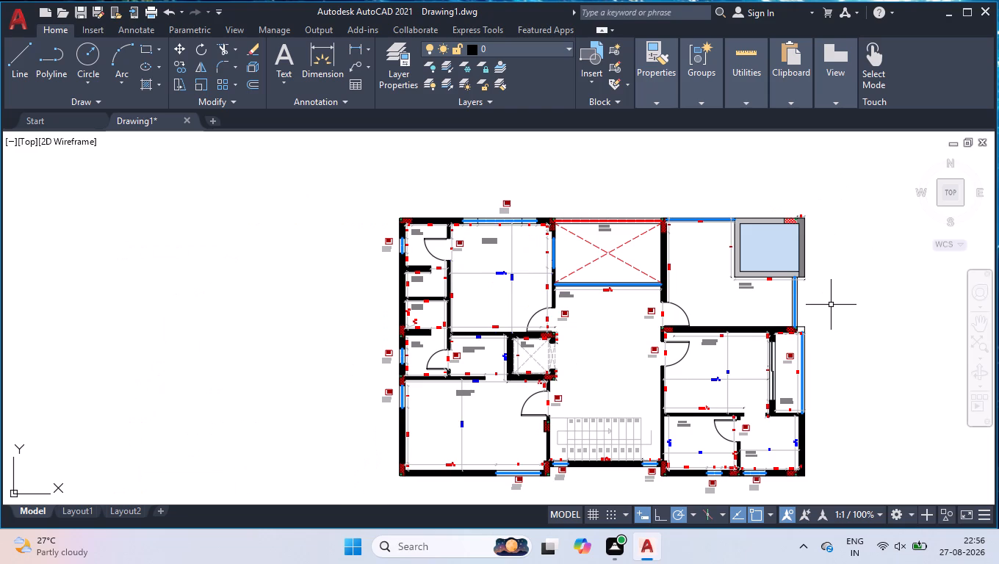
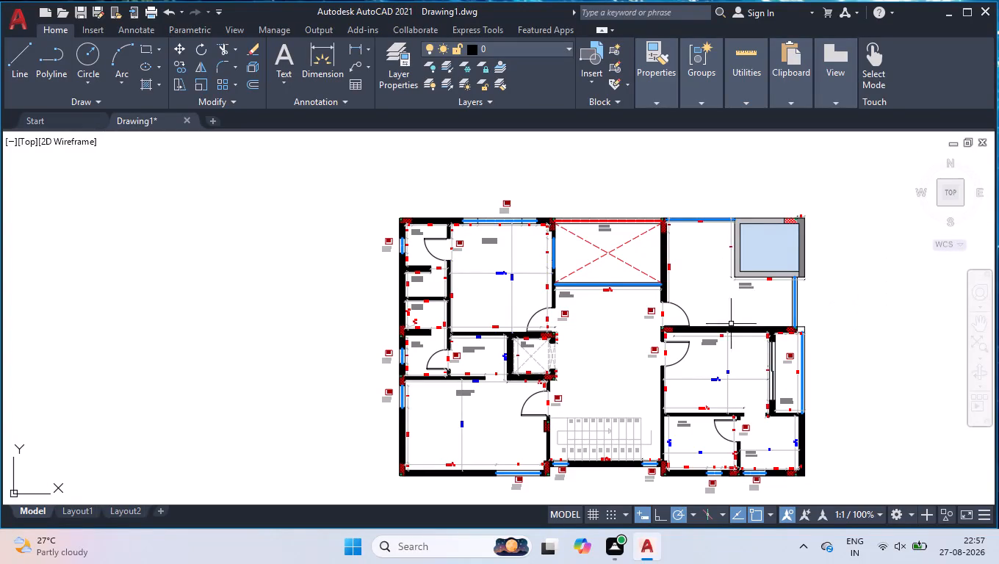
# Switch to Layout1 and delete the existing viewport from its sheet.
pyautogui.click(80, 510)
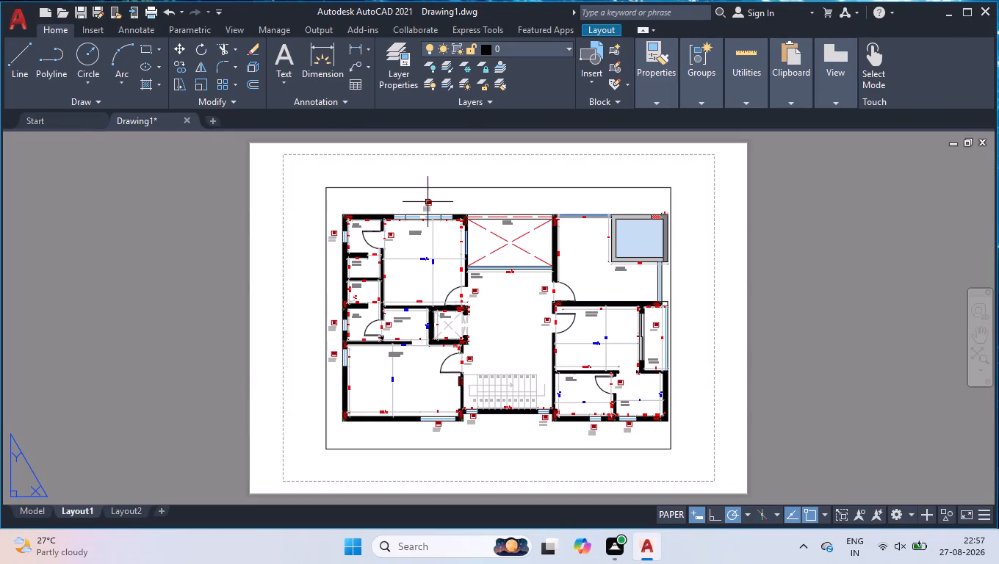
pyautogui.click(430, 187)
pyautogui.press('Delete')
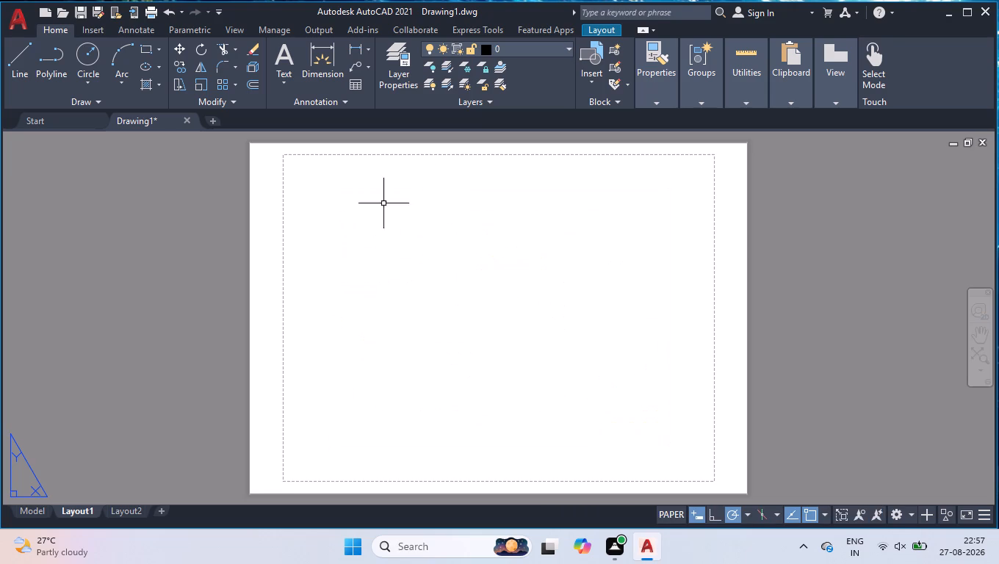
# Modify Layout1's page setup to the DWG To PDF.pc3 plotter, ISO full bleed A3 (297.00 x 420.00 MM) paper and Maximum quality.
pyautogui.rightClick(68, 512)
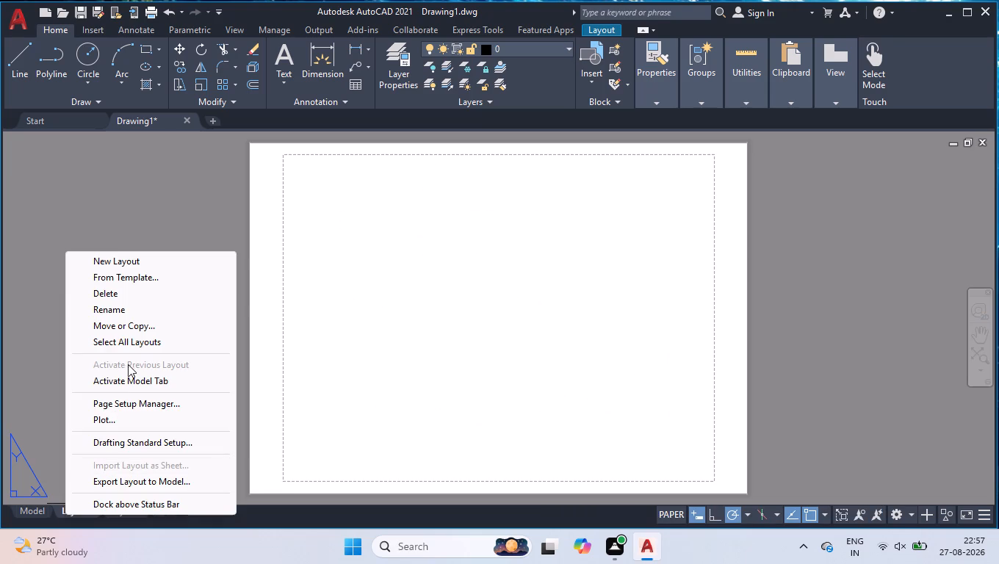
pyautogui.click(116, 402)
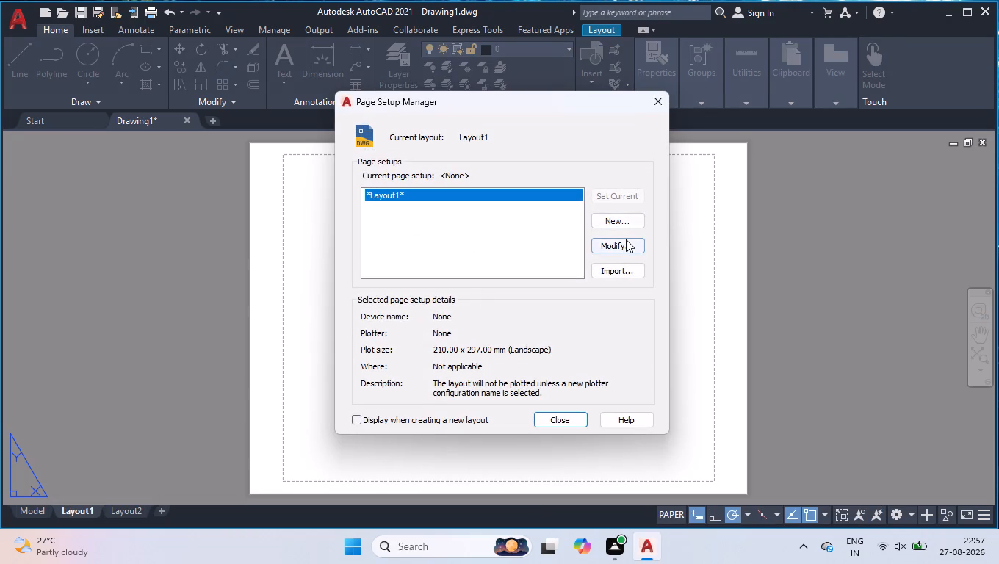
pyautogui.click(626, 239)
pyautogui.click(414, 162)
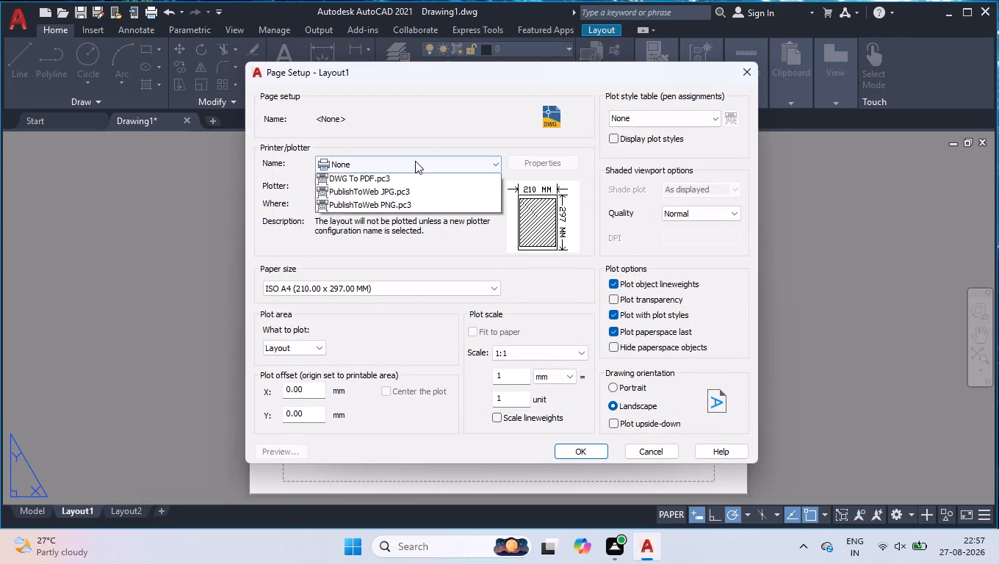
pyautogui.click(361, 352)
pyautogui.click(378, 286)
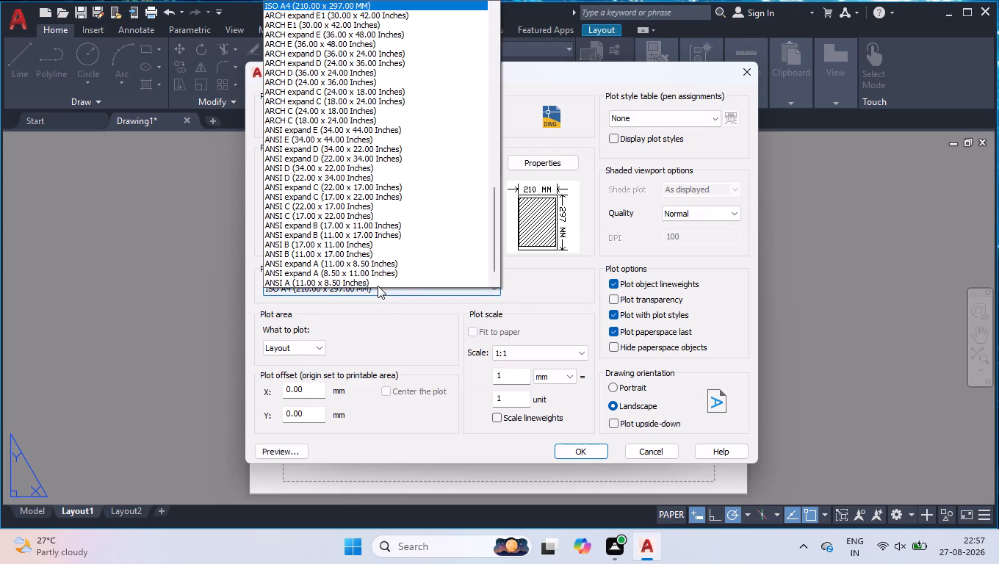
pyautogui.scroll(9, 405, 97)
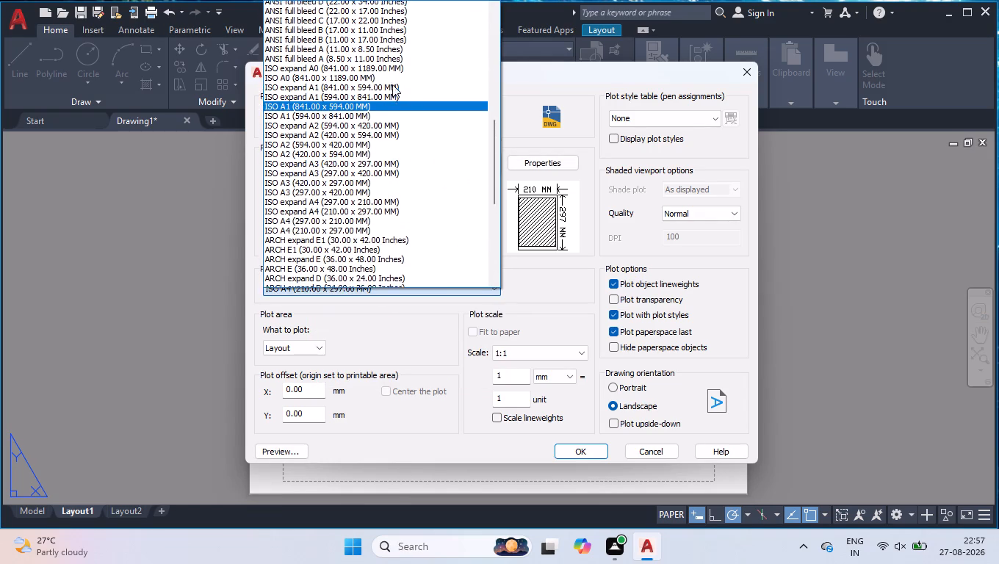
pyautogui.scroll(9, 392, 84)
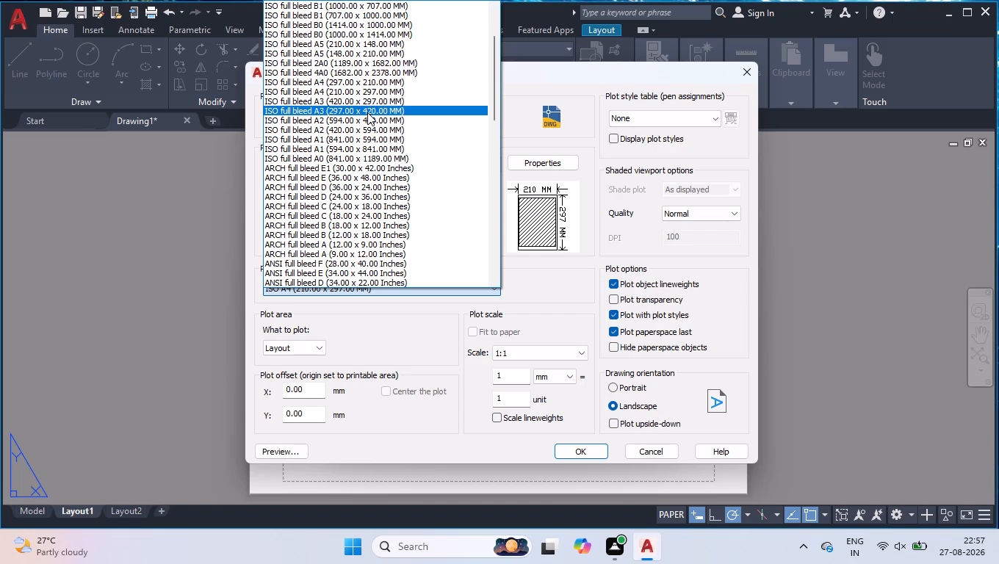
pyautogui.click(368, 109)
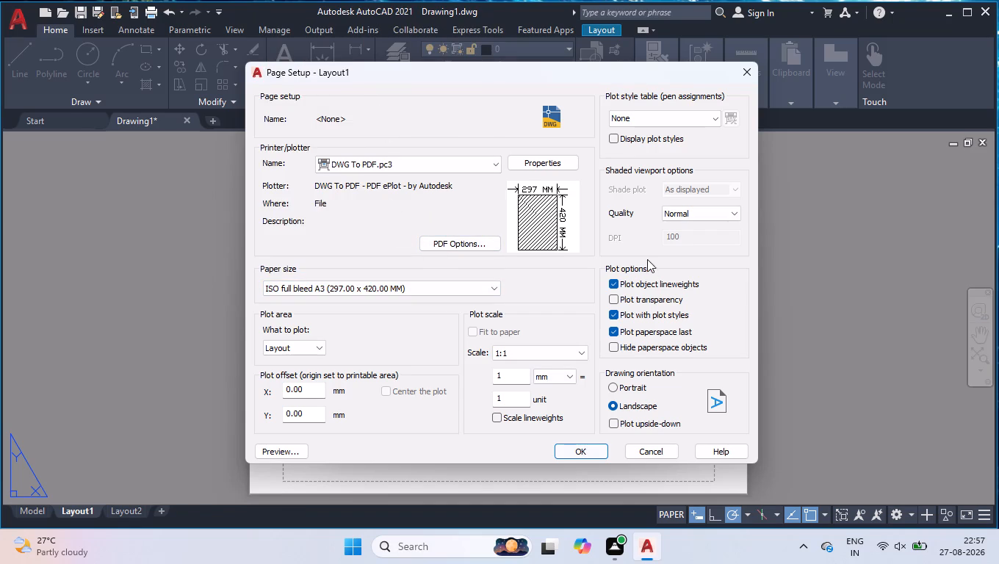
pyautogui.click(690, 217)
pyautogui.click(683, 265)
pyautogui.click(581, 446)
pyautogui.click(567, 421)
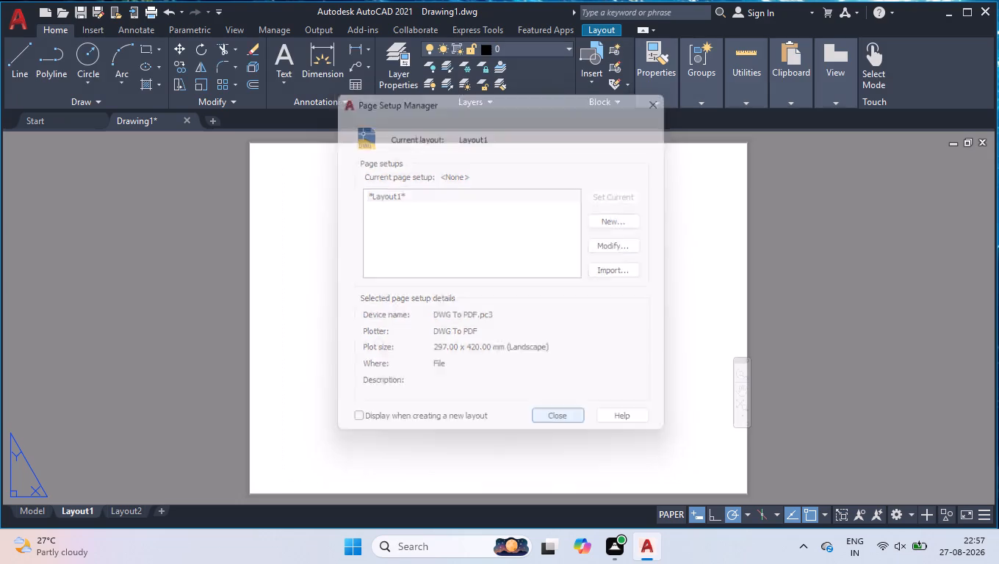
# Draw a border rectangle about 35' by 24'-9" along the paper edge, from the sheet's upper-left corner to its lower-right corner.
pyautogui.write('REC')
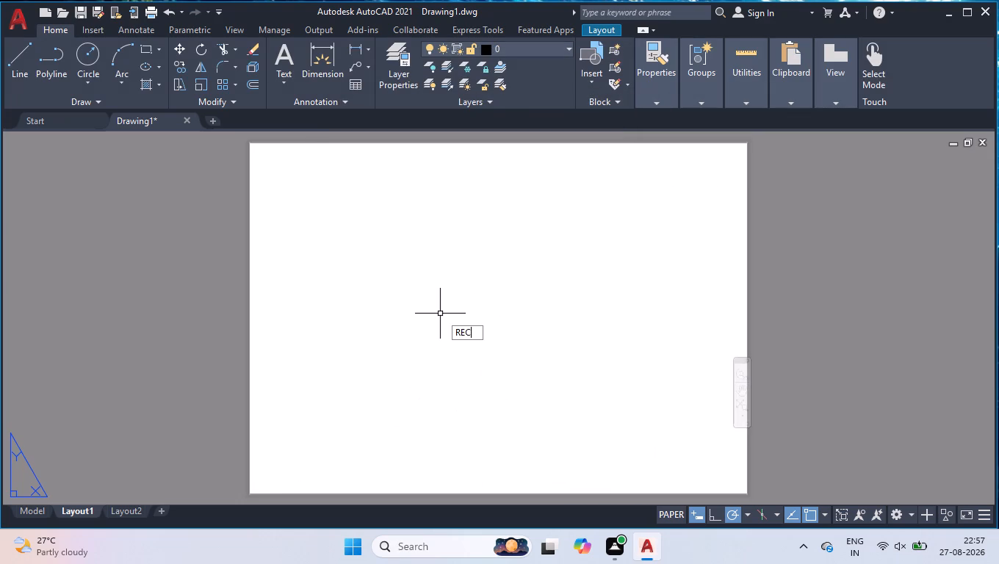
pyautogui.press('Return')
pyautogui.scroll(2, 240, 135)
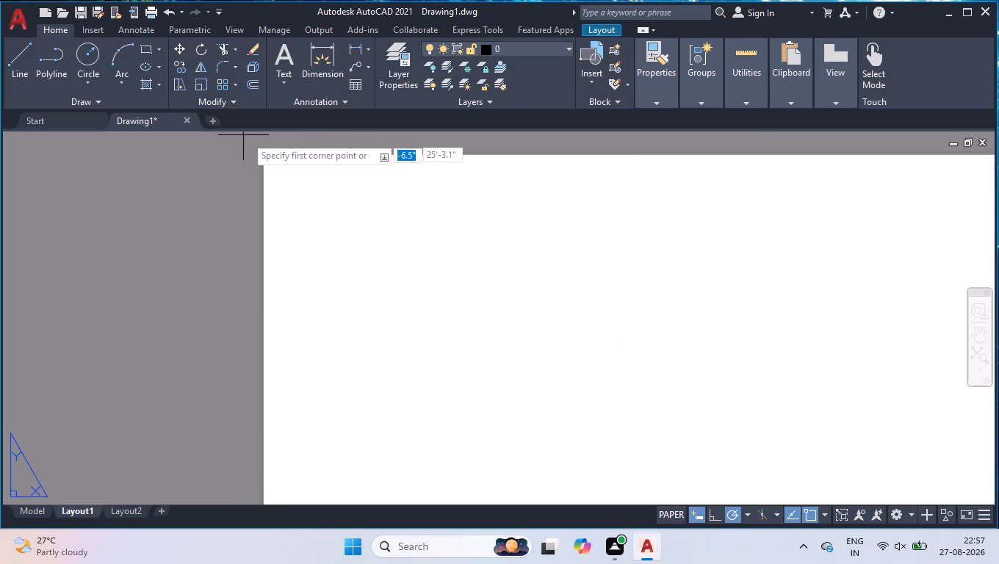
pyautogui.scroll(4, 253, 139)
pyautogui.scroll(5, 328, 228)
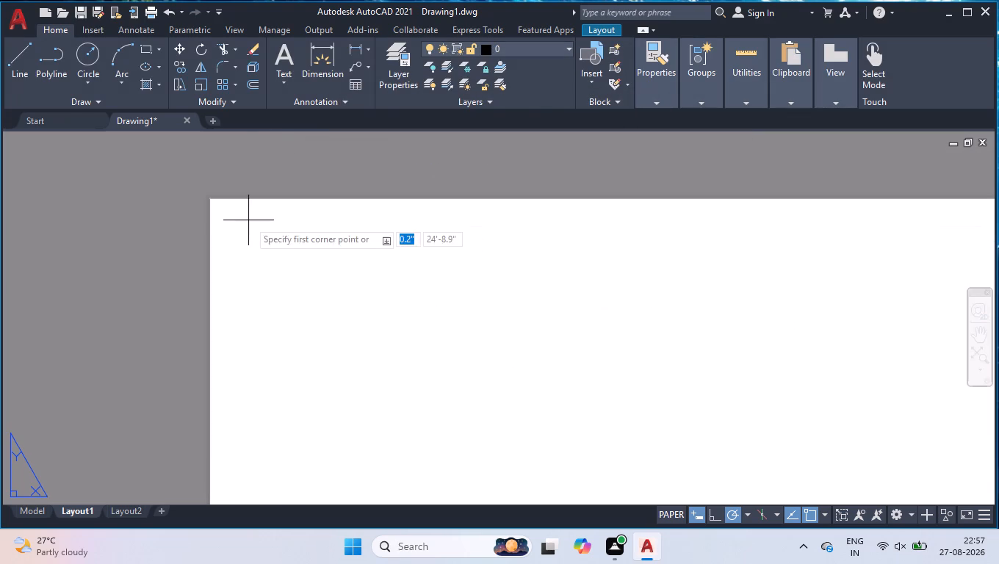
pyautogui.scroll(1, 248, 220)
pyautogui.scroll(7, 192, 172)
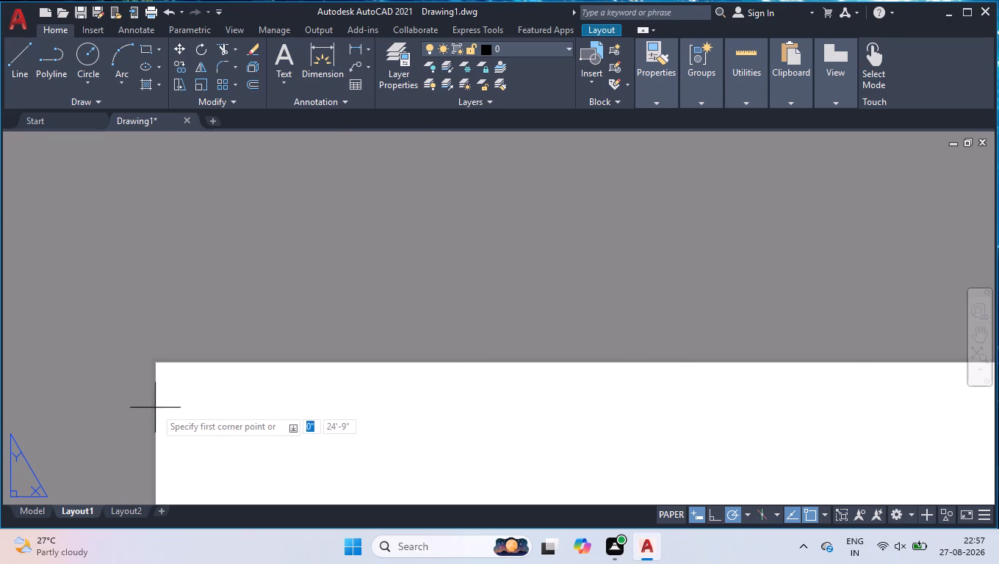
pyautogui.scroll(4, 153, 408)
pyautogui.scroll(-1, 178, 298)
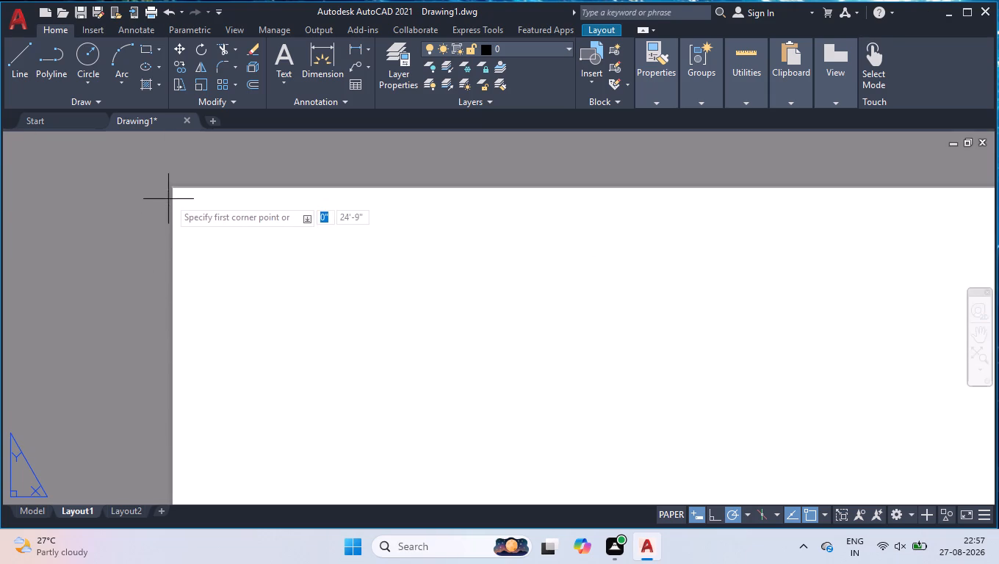
pyautogui.scroll(5, 173, 186)
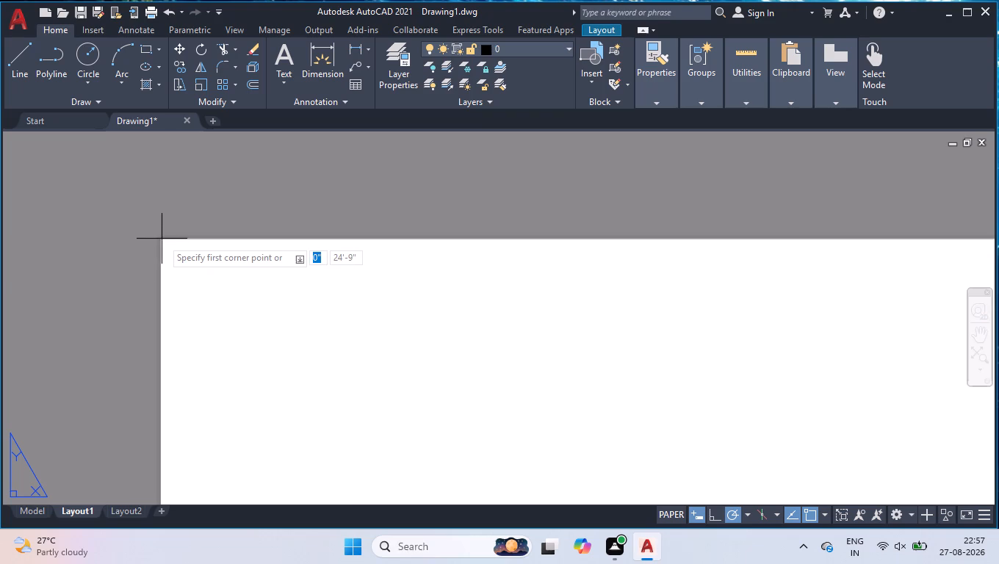
pyautogui.click(159, 238)
pyautogui.scroll(-3, 292, 284)
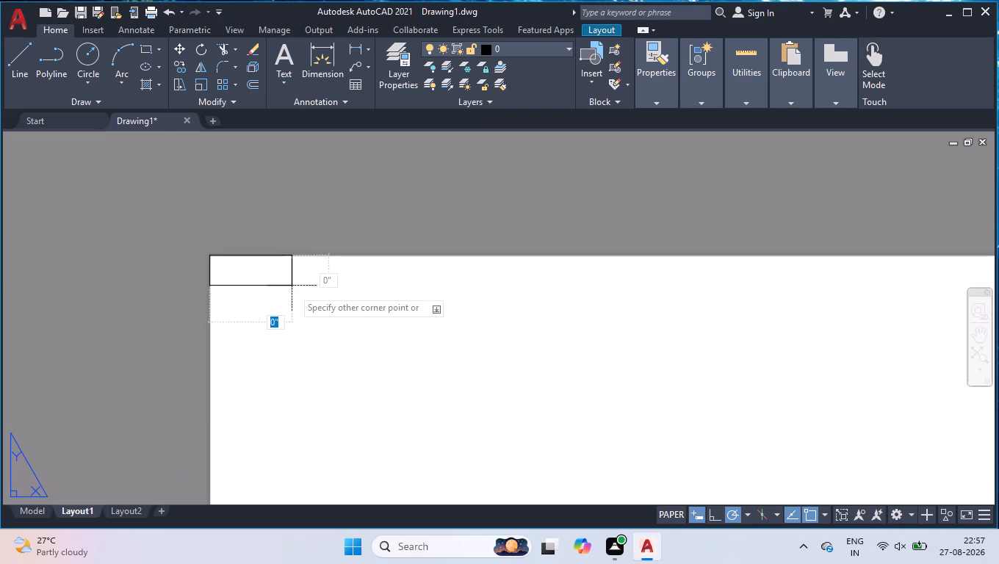
pyautogui.scroll(-5, 292, 289)
pyautogui.scroll(-15, 390, 269)
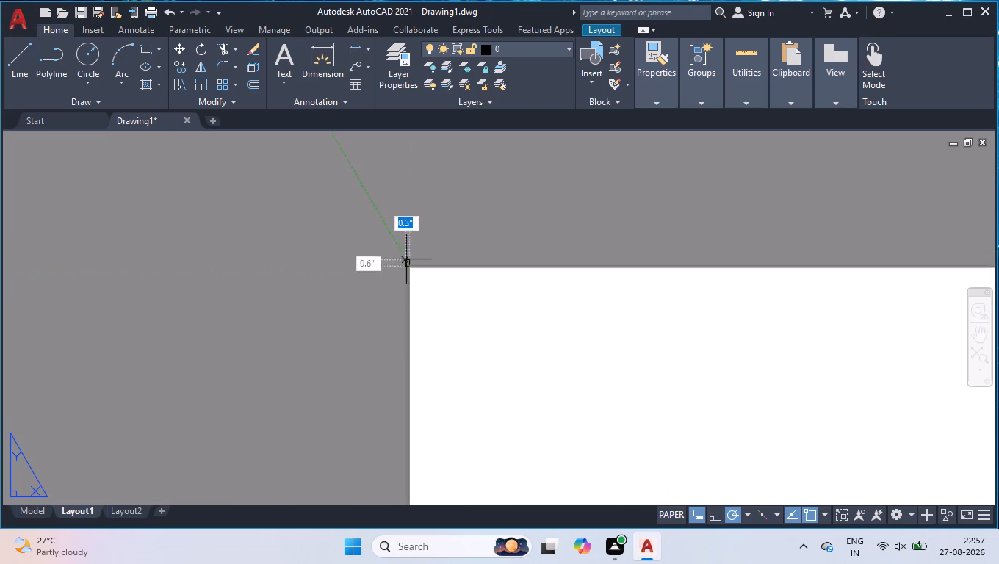
pyautogui.scroll(-8, 406, 261)
pyautogui.scroll(5, 704, 464)
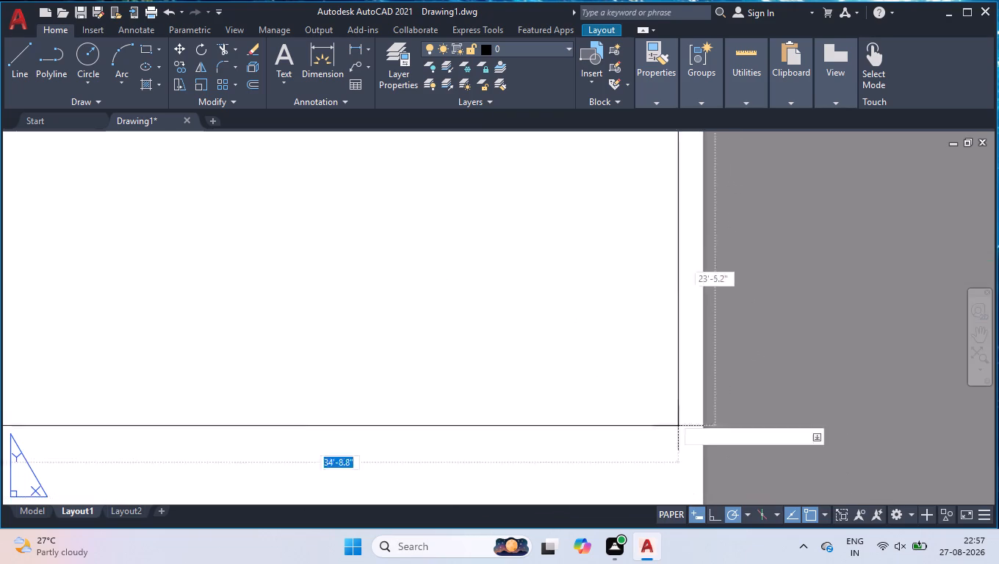
pyautogui.scroll(-4, 641, 355)
pyautogui.scroll(4, 654, 405)
pyautogui.scroll(3, 637, 202)
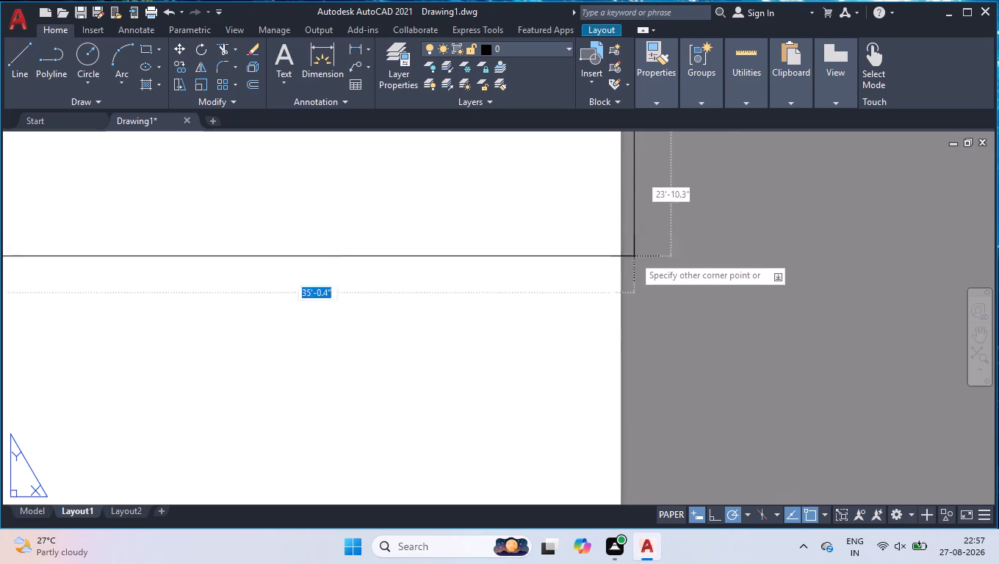
pyautogui.scroll(-3, 645, 297)
pyautogui.scroll(8, 643, 360)
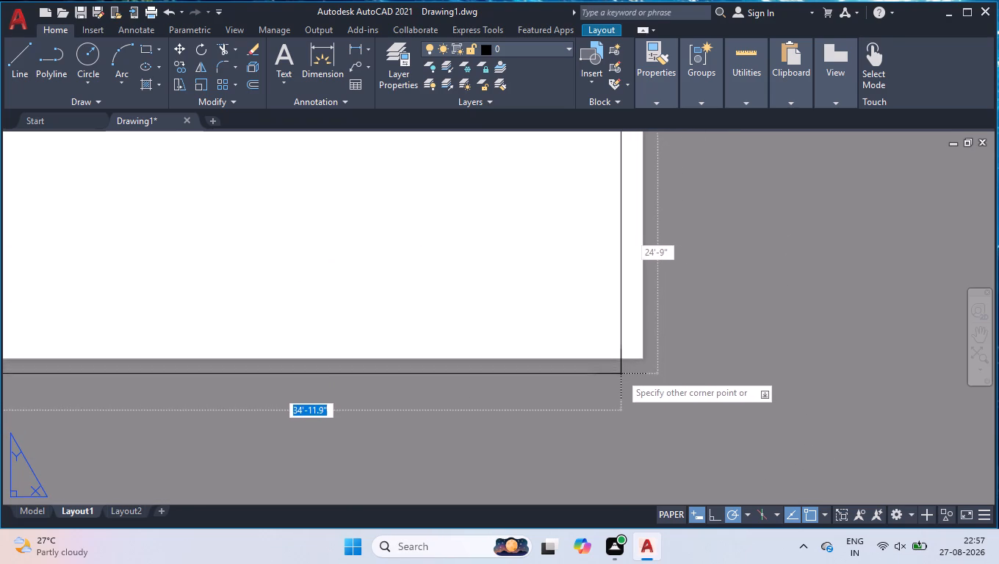
pyautogui.scroll(3, 669, 337)
pyautogui.scroll(4, 530, 443)
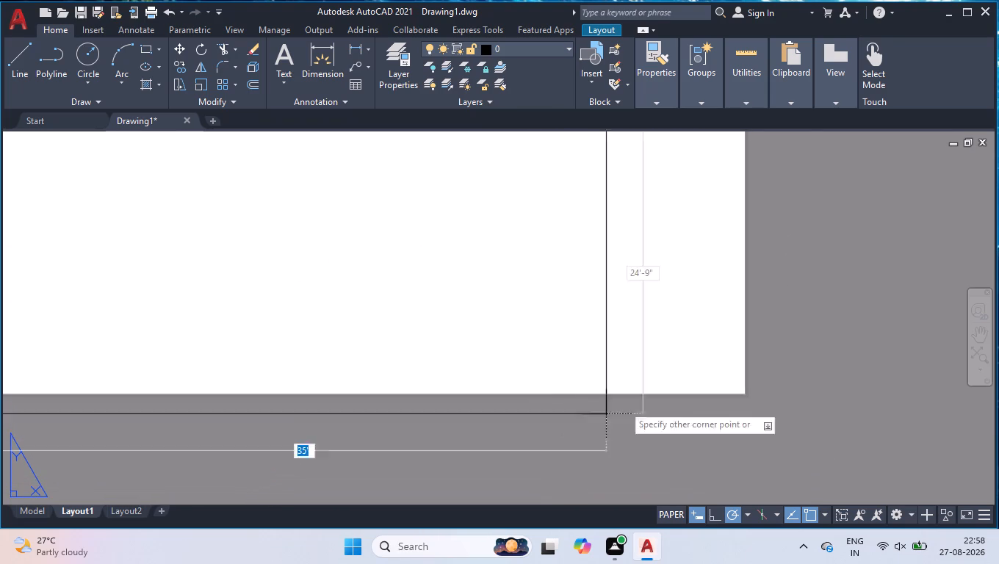
pyautogui.scroll(2, 798, 289)
pyautogui.scroll(-1, 734, 309)
pyautogui.scroll(2, 611, 475)
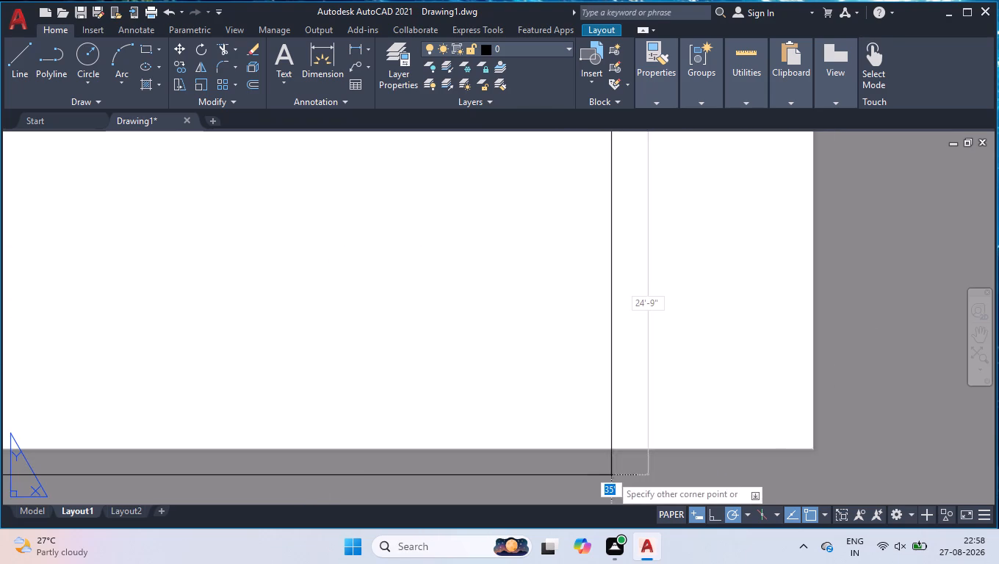
pyautogui.scroll(3, 798, 451)
pyautogui.scroll(2, 906, 449)
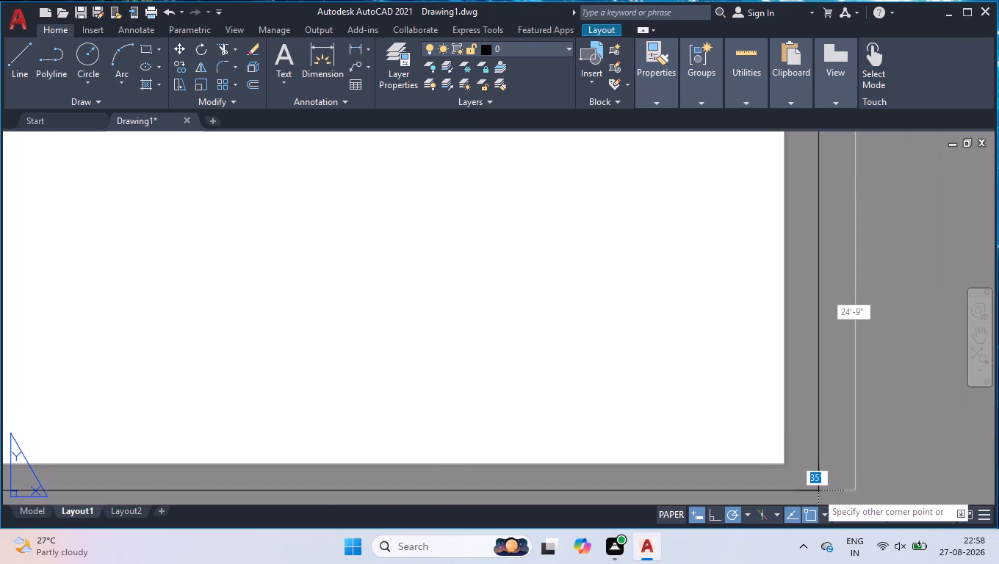
pyautogui.scroll(6, 810, 496)
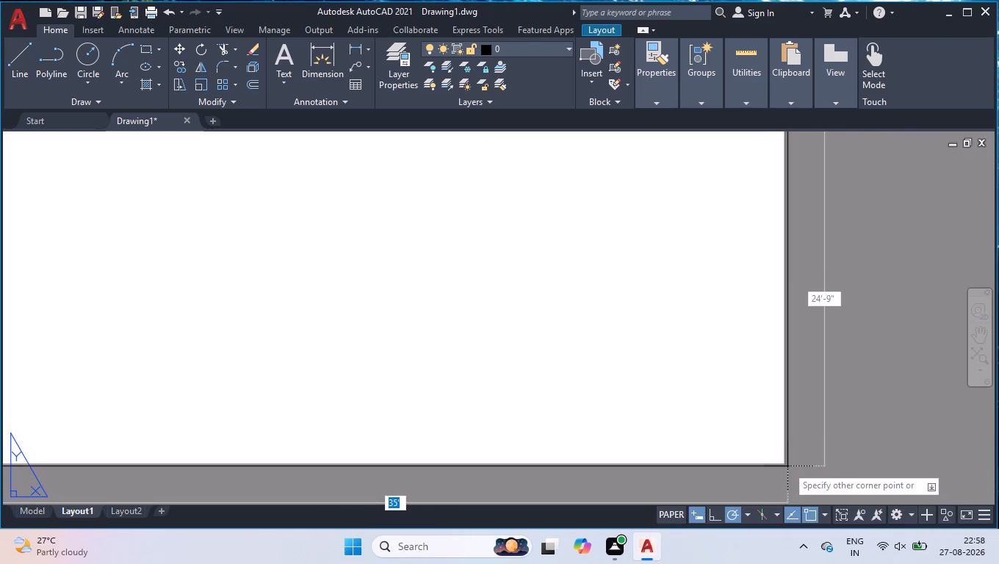
pyautogui.click(785, 464)
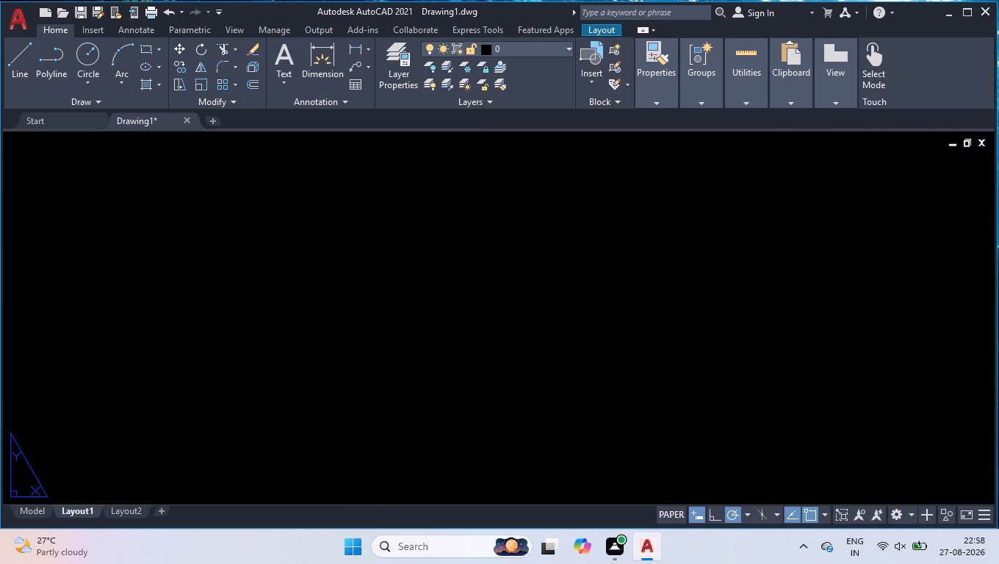
# Set the sheet border rectangle's lineweight to ByLayer in its properties.
pyautogui.scroll(-8, 699, 381)
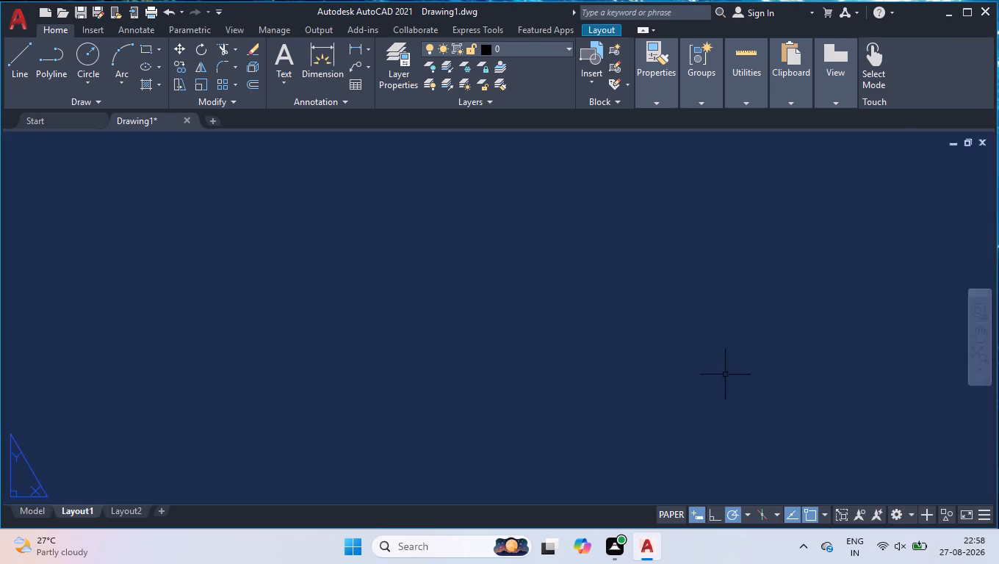
pyautogui.scroll(-7, 711, 359)
pyautogui.scroll(-4, 765, 241)
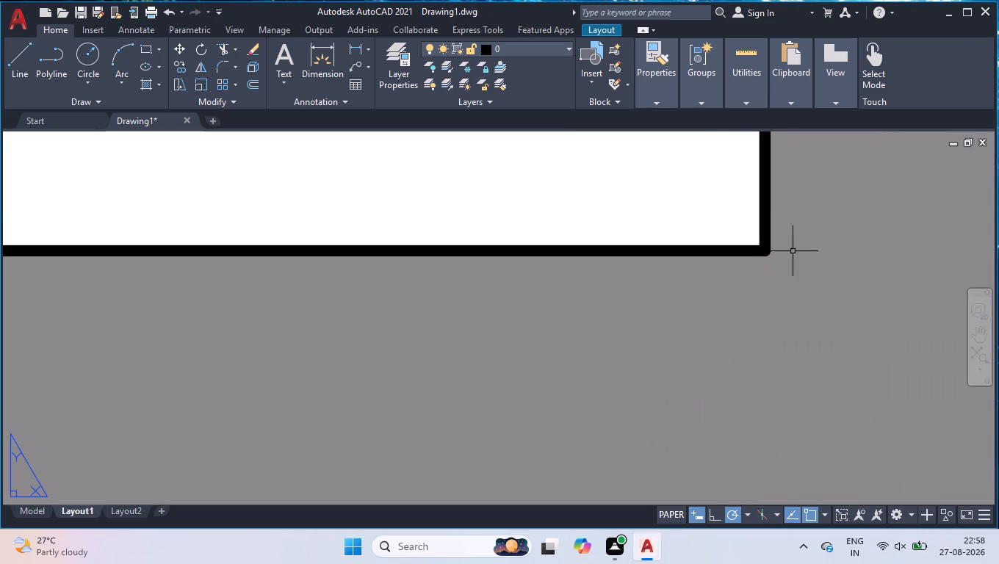
pyautogui.scroll(-12, 797, 256)
pyautogui.scroll(3, 782, 229)
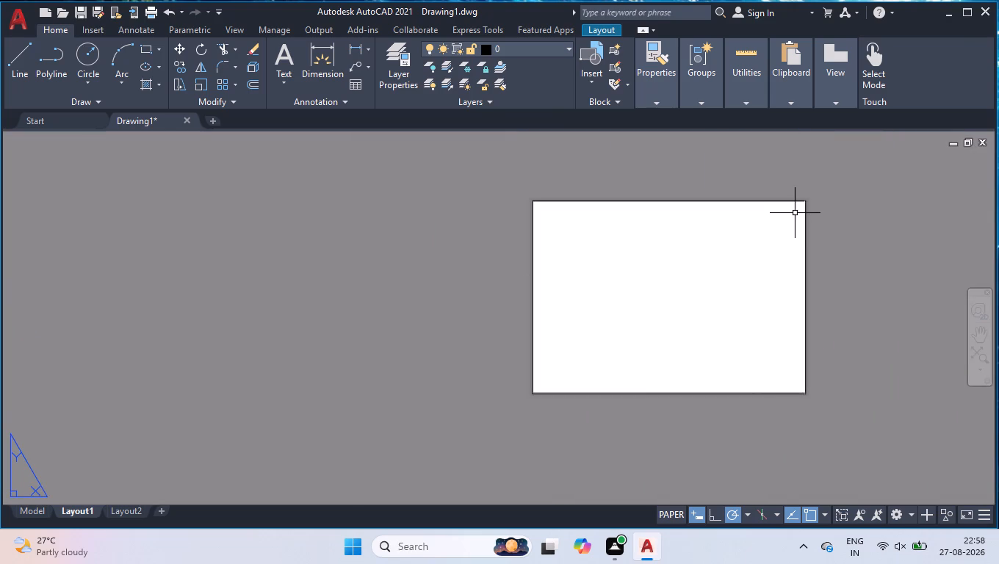
pyautogui.click(788, 200)
pyautogui.hotkey('ctrl', '1')
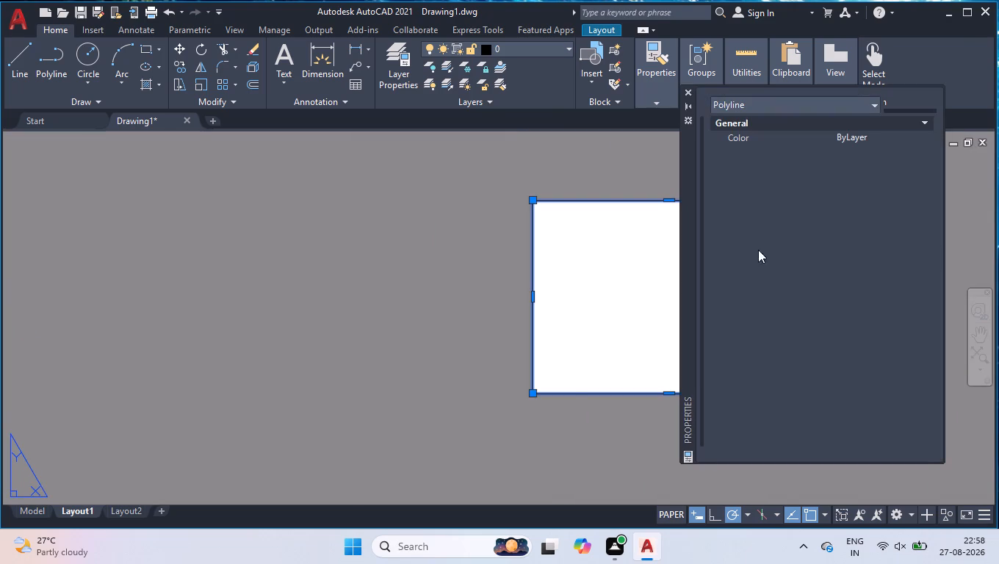
pyautogui.doubleClick(852, 202)
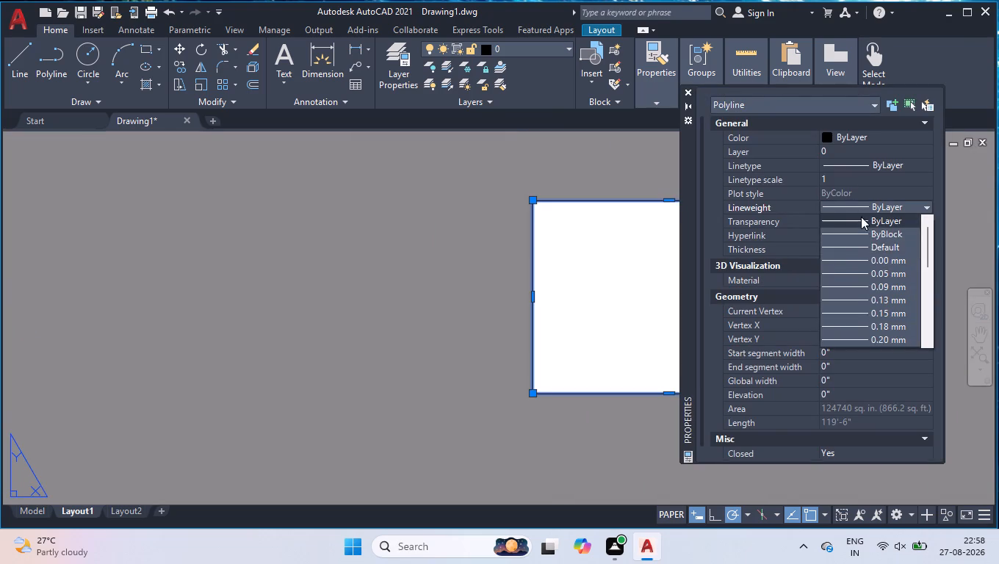
pyautogui.click(856, 221)
pyautogui.click(688, 90)
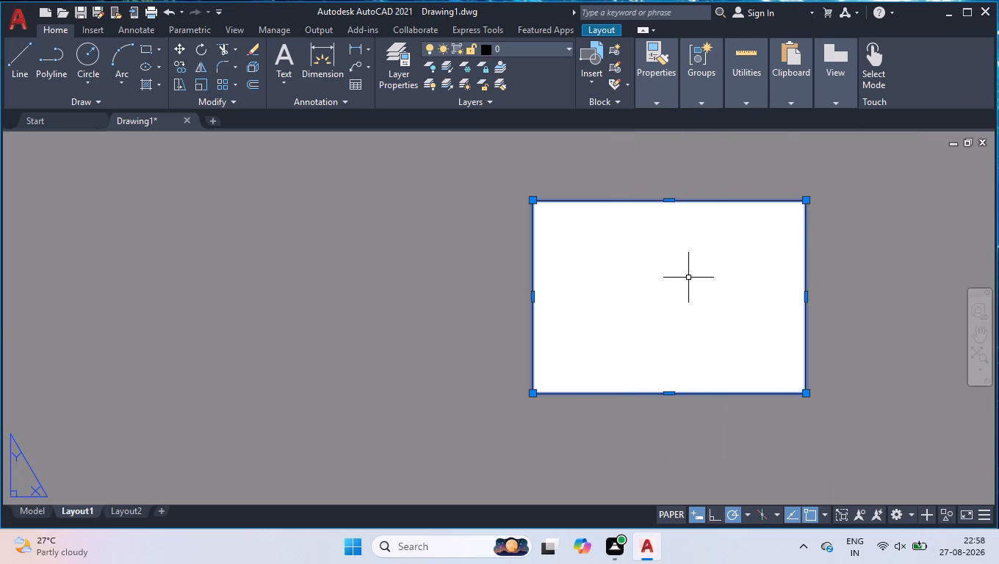
# Measure the sheet border rectangle with the quick measure tool.
pyautogui.write('ME')
pyautogui.write('AS')
pyautogui.press('Return')
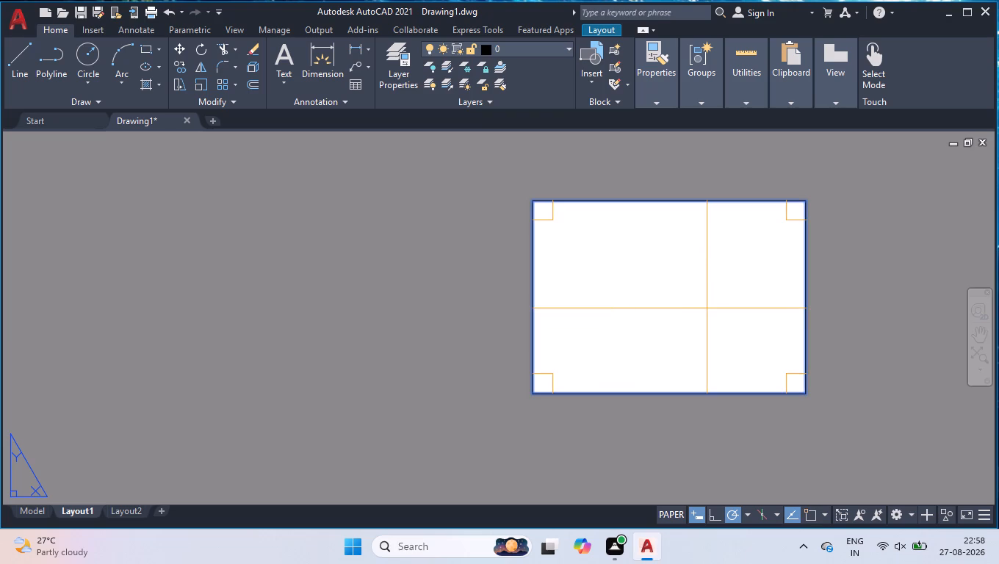
pyautogui.press('Return')
# Delete the border rectangle from the Layout1 sheet.
pyautogui.click(808, 178)
pyautogui.click(733, 256)
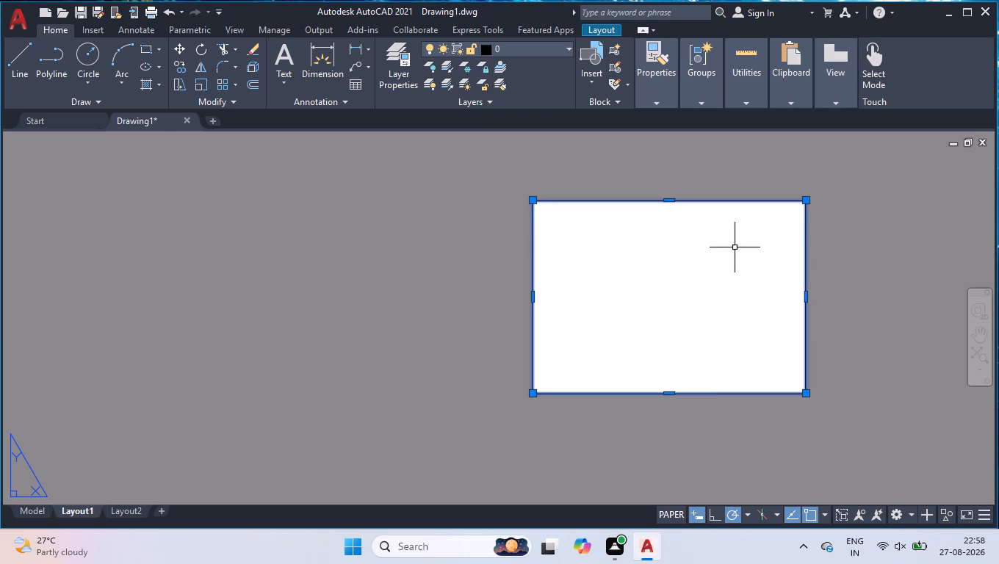
pyautogui.press('Delete')
# Create a layout viewport with MV from 0,0 to opposite corner 35',24'9", covering the A3 sheet.
pyautogui.scroll(1, 854, 270)
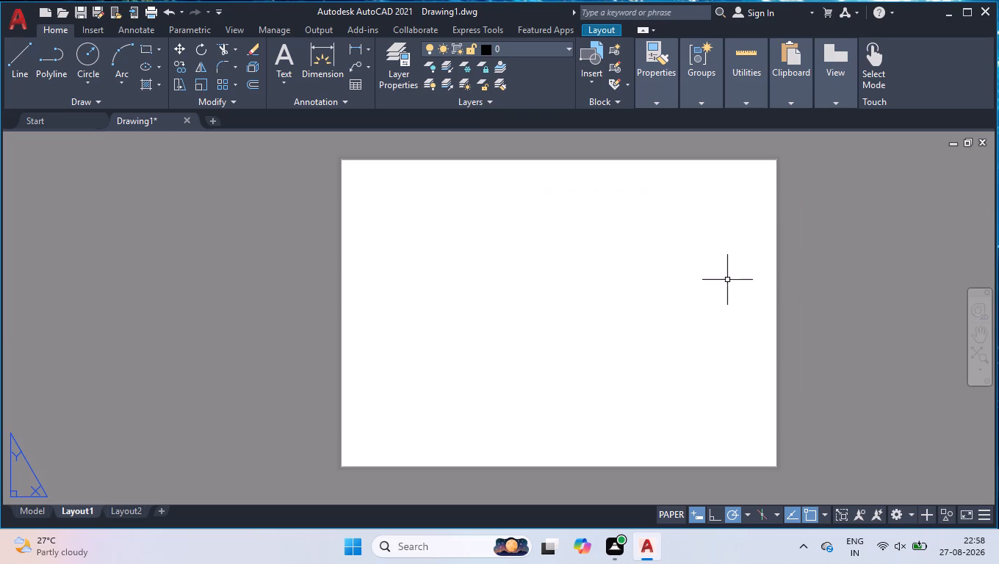
pyautogui.write('MV')
pyautogui.press('Return')
pyautogui.write('0,0')
pyautogui.press('Return')
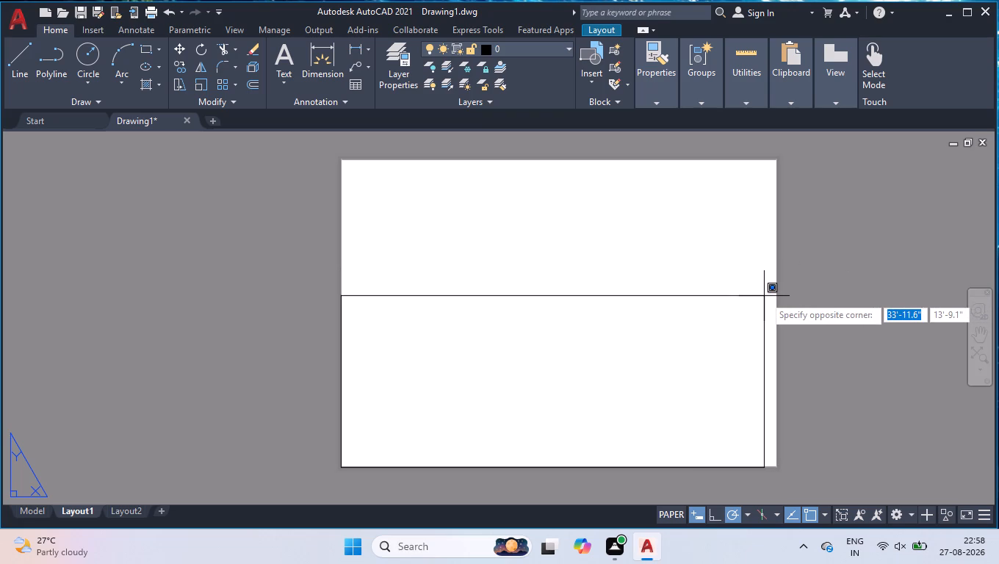
pyautogui.write("35'")
pyautogui.press(',')
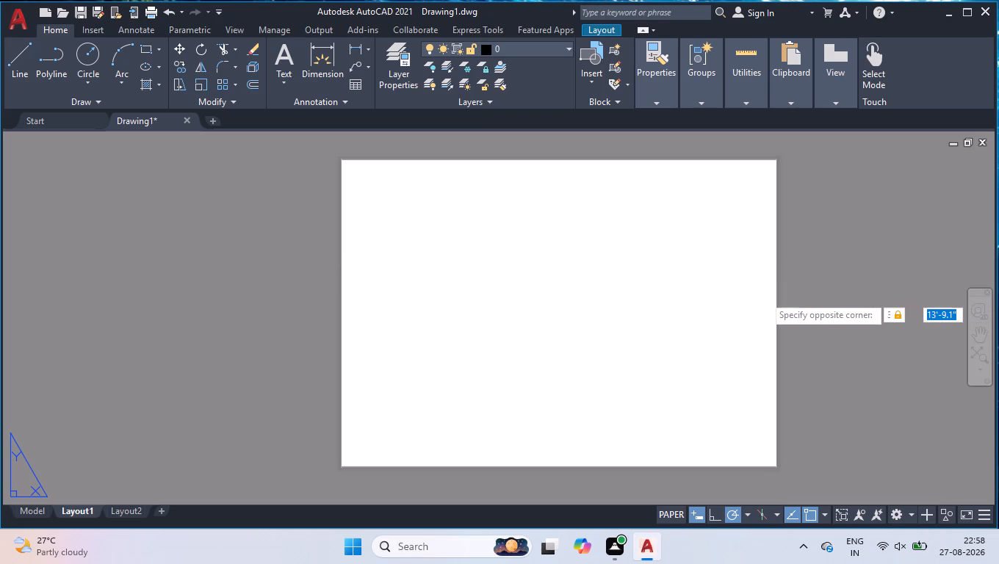
pyautogui.write("24'9")
pyautogui.hotkey('shift', '"')
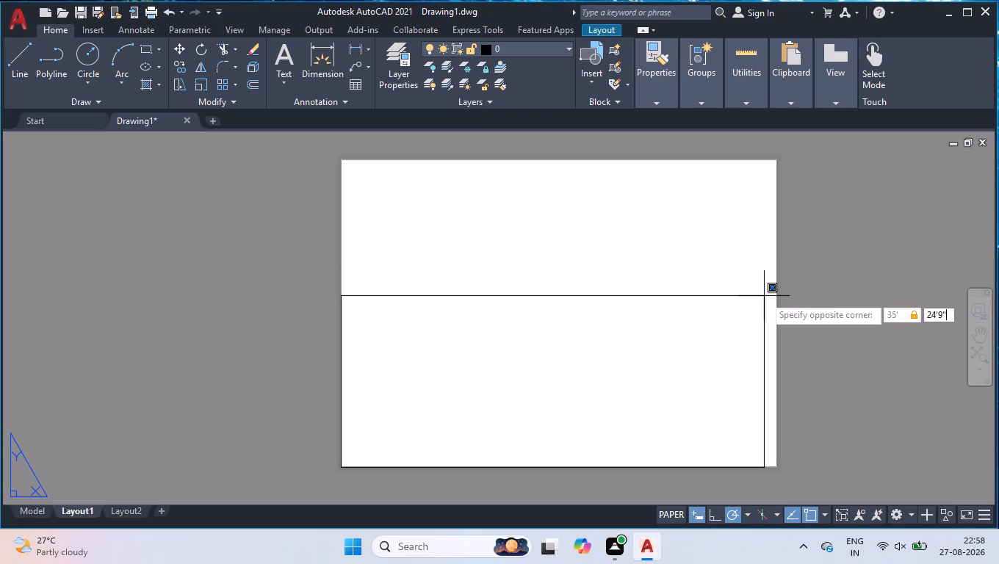
pyautogui.press('Return')
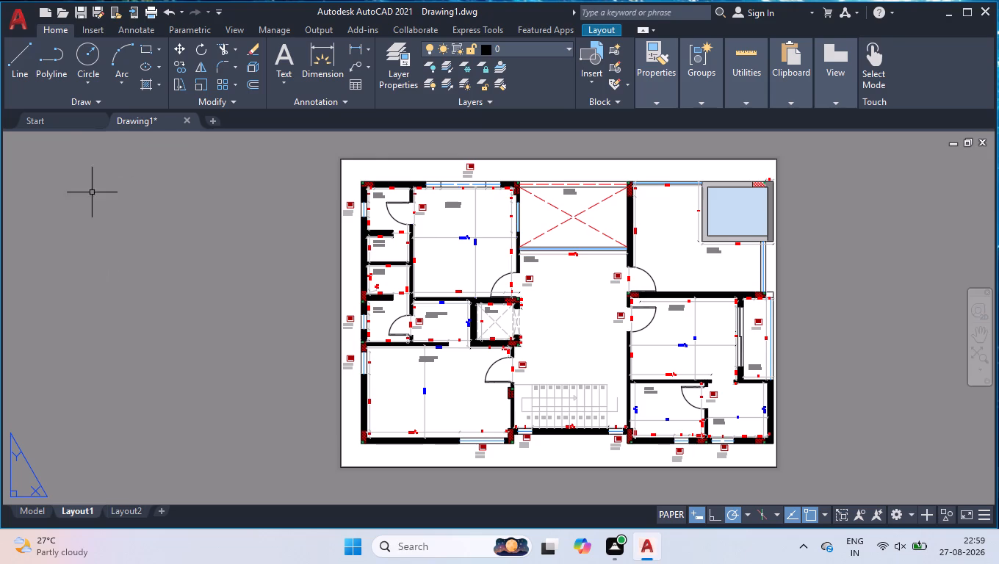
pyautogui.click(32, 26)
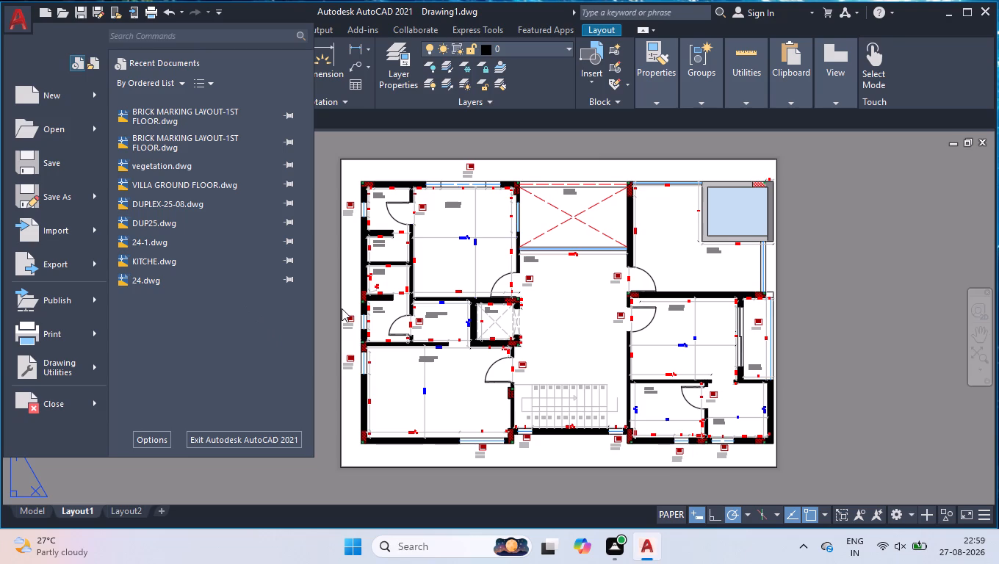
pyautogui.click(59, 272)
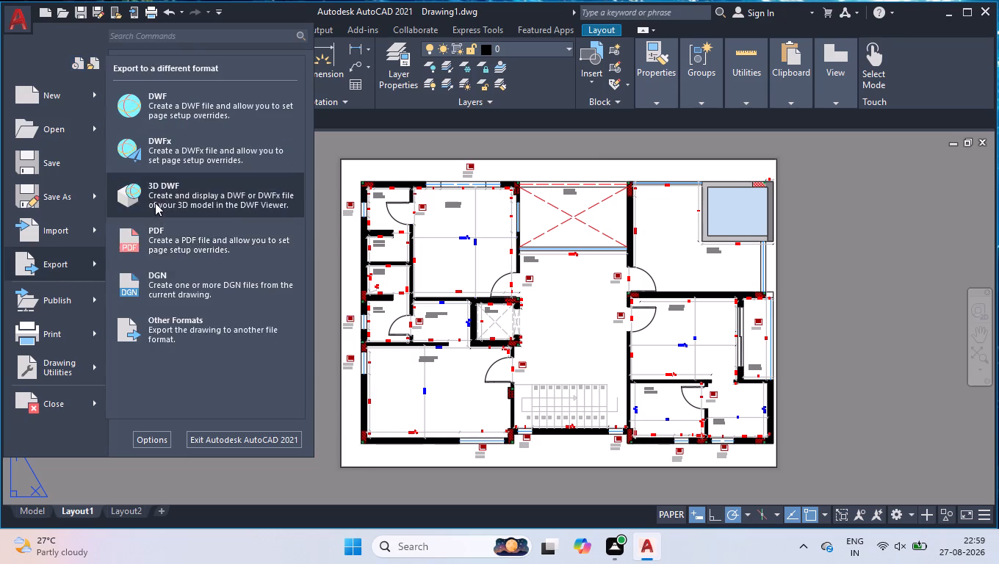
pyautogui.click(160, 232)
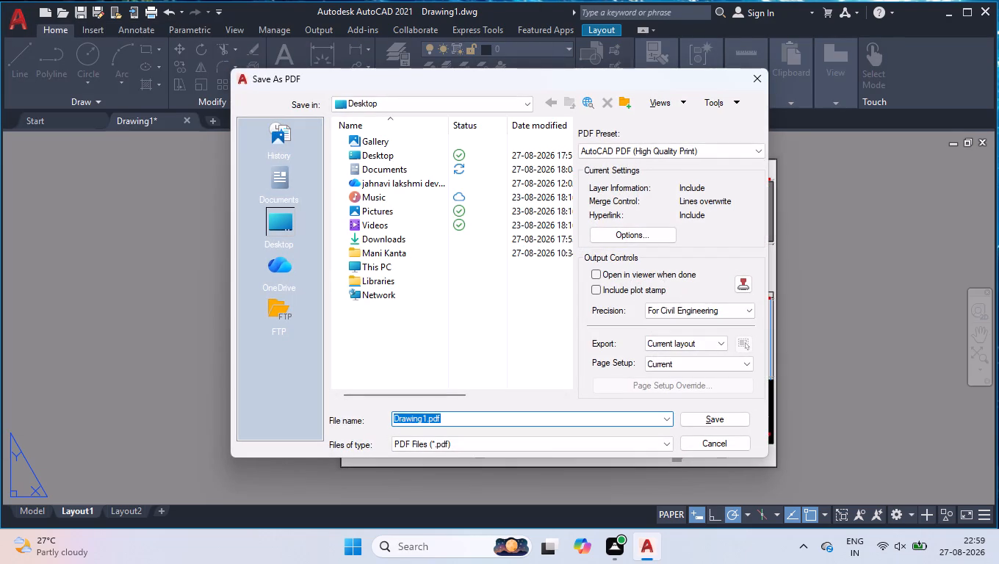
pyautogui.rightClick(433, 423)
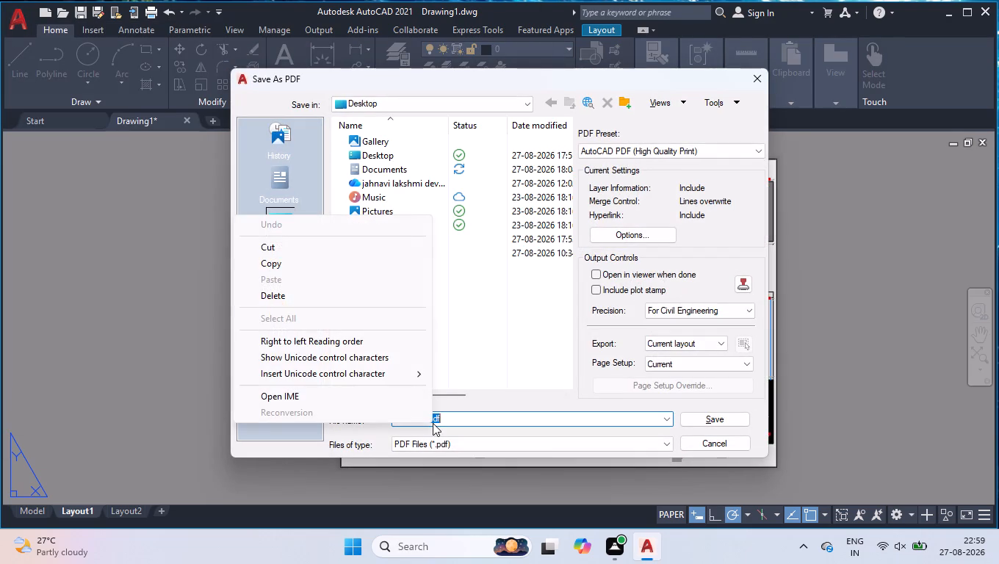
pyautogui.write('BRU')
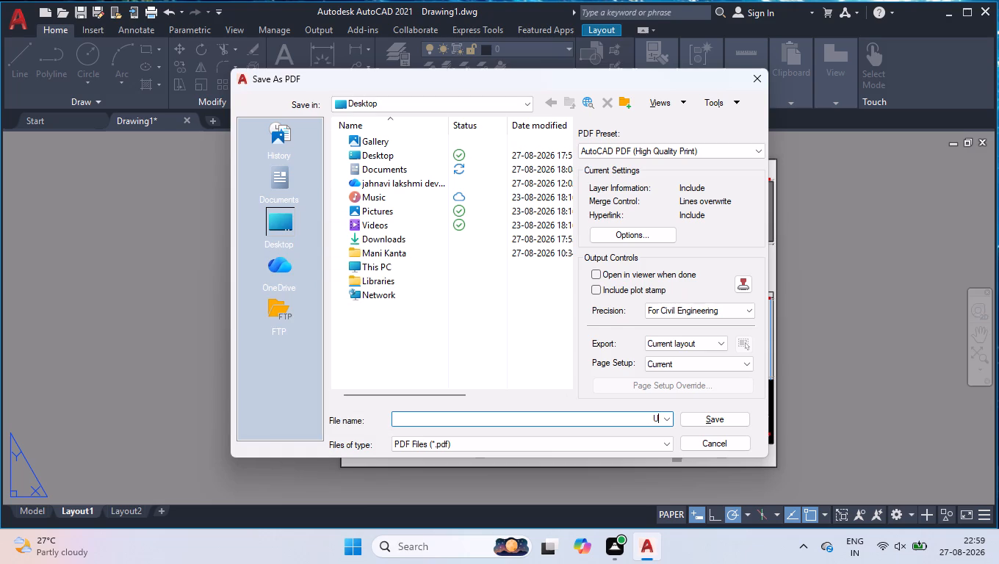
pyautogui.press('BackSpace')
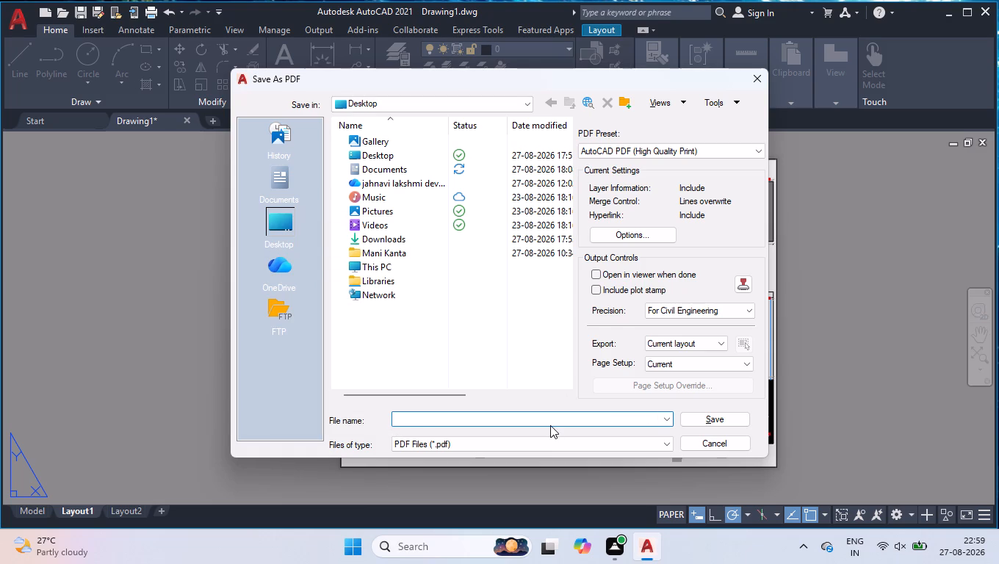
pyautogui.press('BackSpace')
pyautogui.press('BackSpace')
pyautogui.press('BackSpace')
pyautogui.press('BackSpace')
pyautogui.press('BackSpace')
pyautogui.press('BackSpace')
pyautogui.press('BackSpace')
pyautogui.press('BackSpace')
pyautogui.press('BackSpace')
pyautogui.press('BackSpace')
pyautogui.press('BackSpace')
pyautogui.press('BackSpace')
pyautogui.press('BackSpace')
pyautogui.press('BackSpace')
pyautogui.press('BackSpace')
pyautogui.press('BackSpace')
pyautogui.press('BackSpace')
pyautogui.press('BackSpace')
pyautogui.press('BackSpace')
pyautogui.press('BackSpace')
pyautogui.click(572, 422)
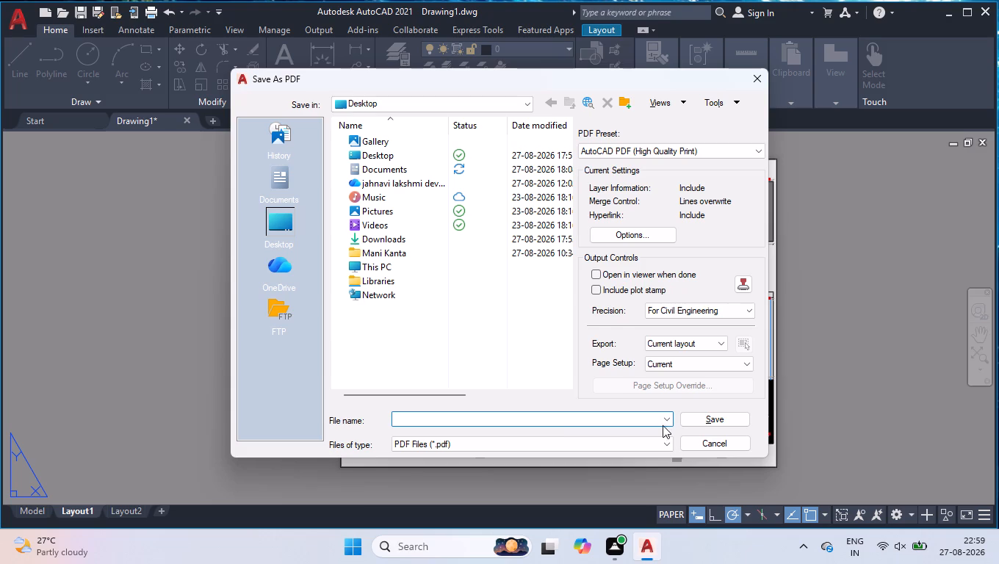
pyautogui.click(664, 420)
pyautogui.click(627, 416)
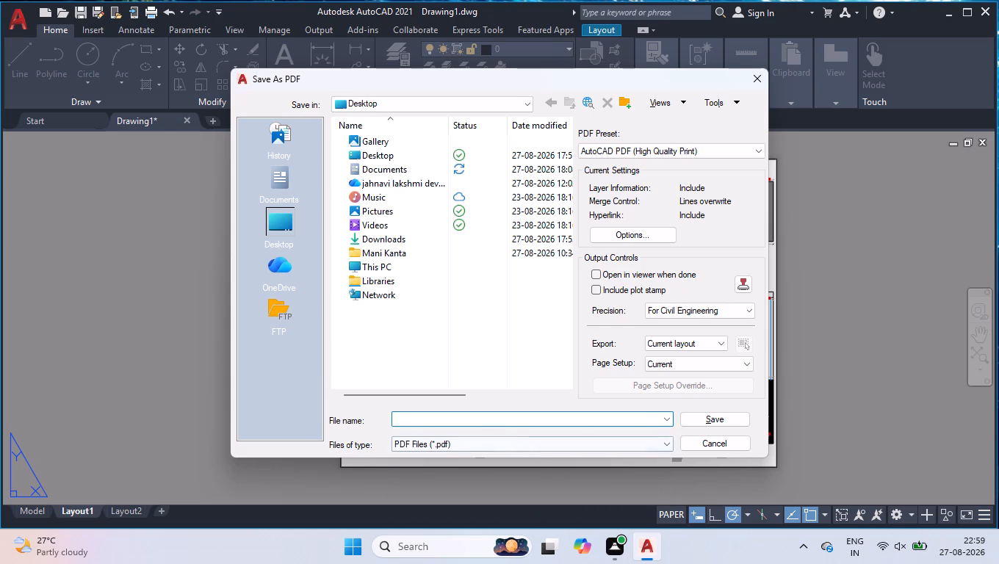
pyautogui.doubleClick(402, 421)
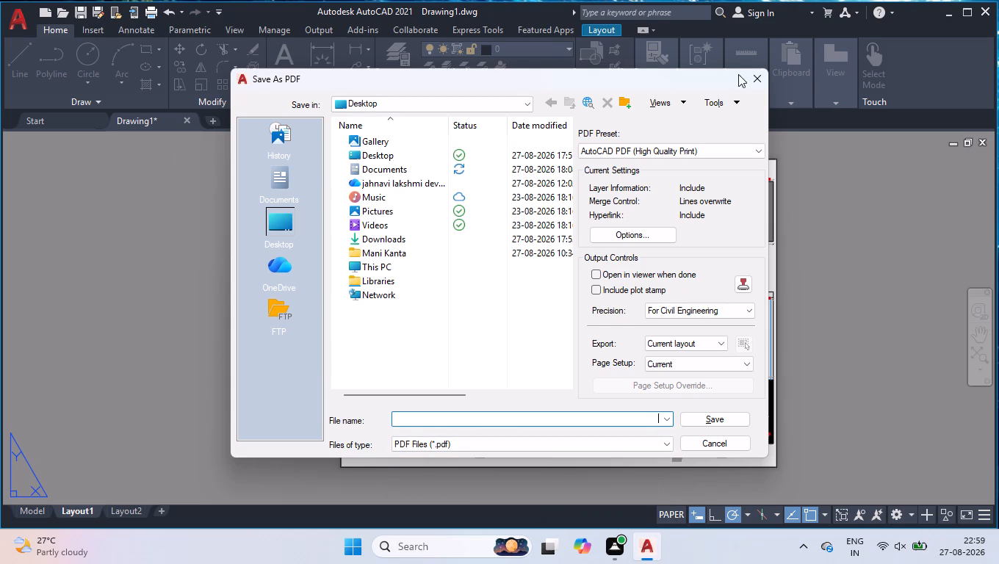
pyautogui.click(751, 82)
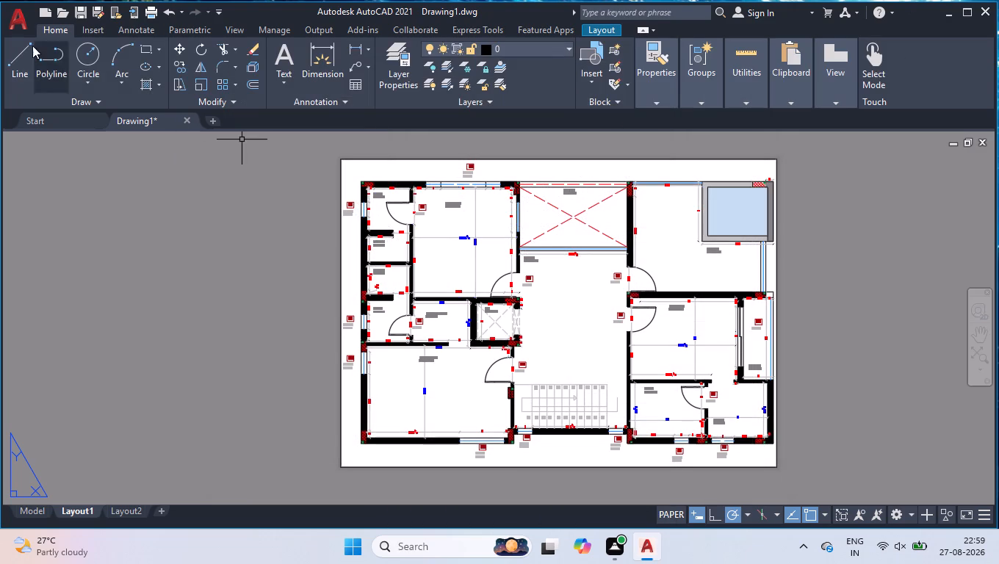
# Export the current layout as a PDF named BRICK MARKING LAYOUT-2ND FLOOR on the Desktop.
pyautogui.click(23, 21)
pyautogui.click(72, 264)
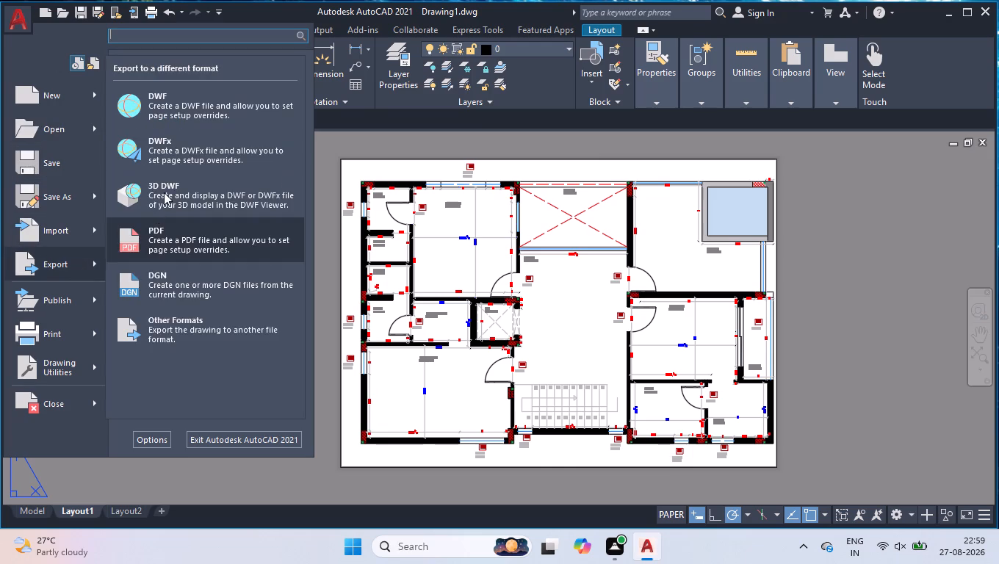
pyautogui.click(163, 225)
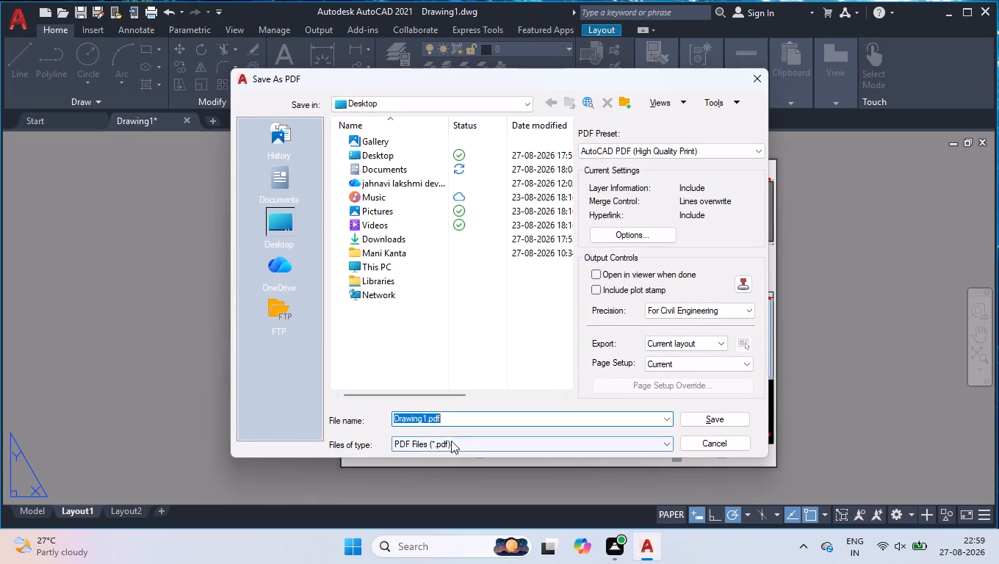
pyautogui.write('BRICK')
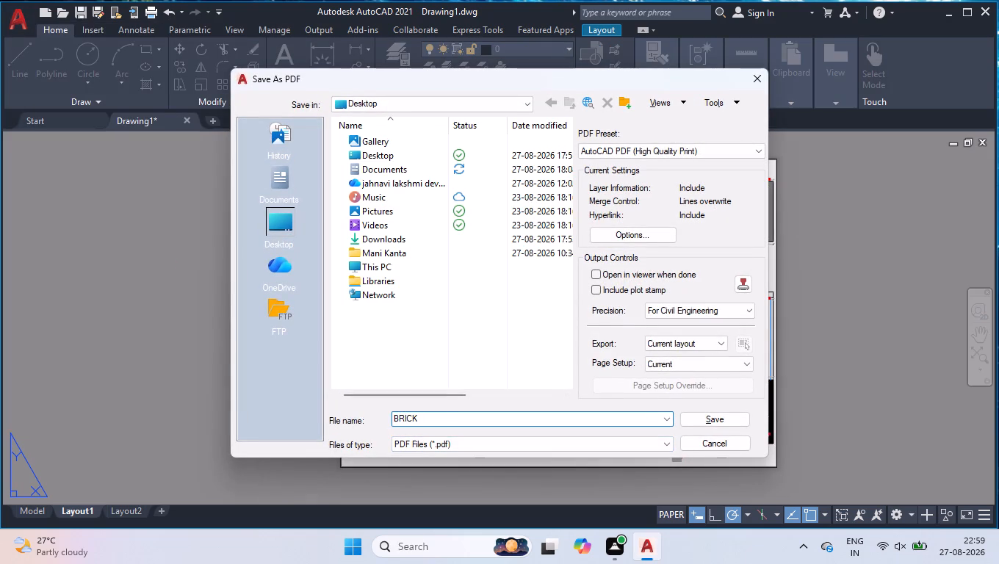
pyautogui.press('space')
pyautogui.write('MARKING LAYOUT')
pyautogui.write('-2ND FLO')
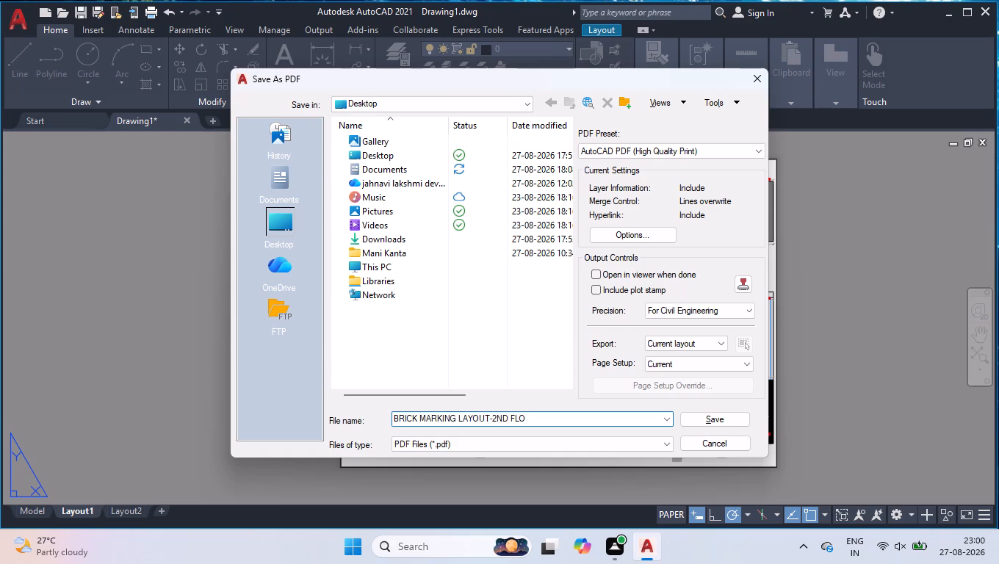
pyautogui.write('OR')
pyautogui.press('Return')
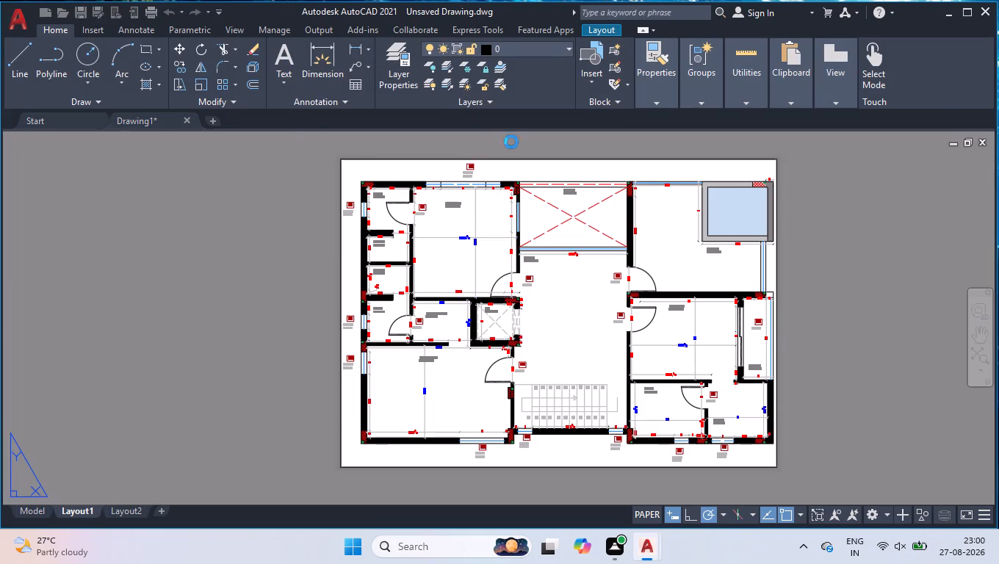
# Switch to model space and quit, saving the drawing in Documents as BRICK MARKING LAYOUT-2ND FLOOR.
pyautogui.click(28, 515)
pyautogui.hotkey('ctrl', 'q')
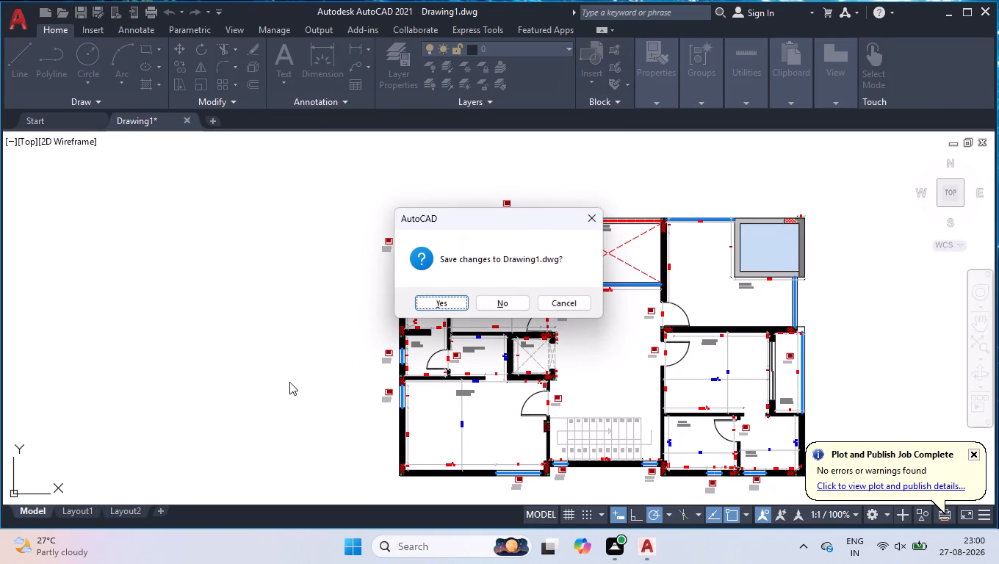
pyautogui.press('Return')
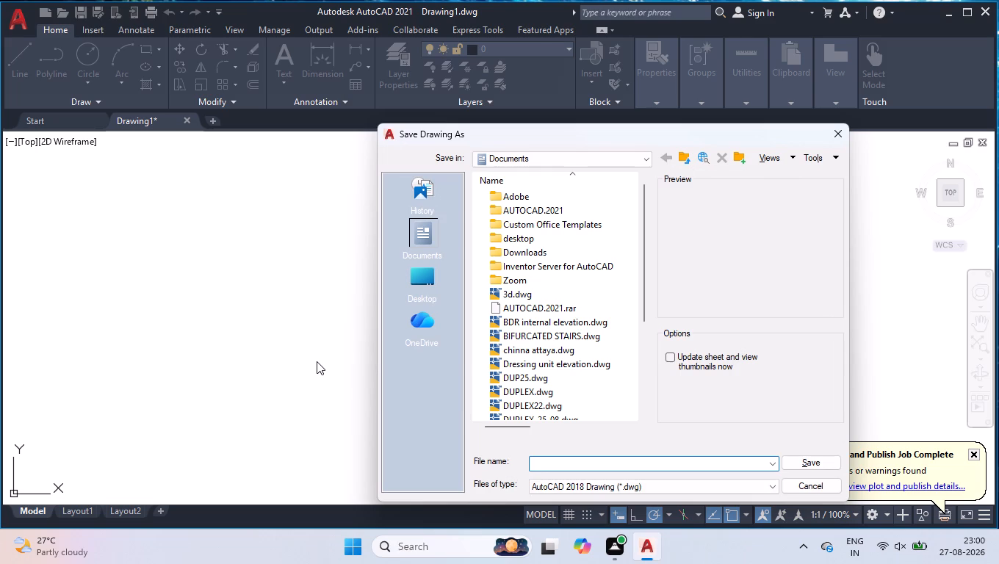
pyautogui.press('b')
pyautogui.write('RI')
pyautogui.write('CK')
pyautogui.press('space')
pyautogui.write('MARKING LAYOUT')
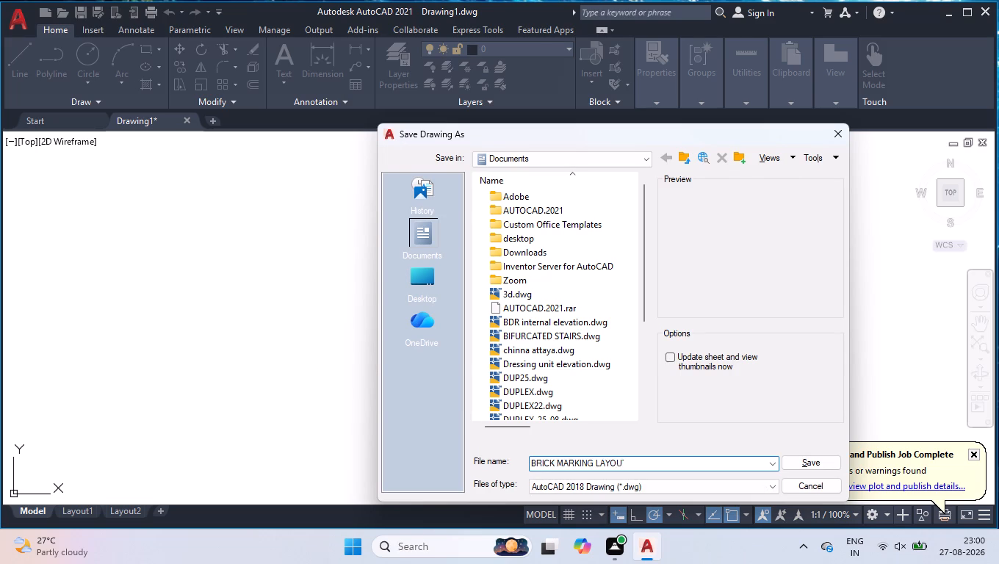
pyautogui.press('-')
pyautogui.write('2ND LA')
pyautogui.write('YP')
pyautogui.press('BackSpace')
pyautogui.press('BackSpace')
pyautogui.press('BackSpace')
pyautogui.press('BackSpace')
pyautogui.write('FL')
pyautogui.write('OOR')
pyautogui.press('Return')
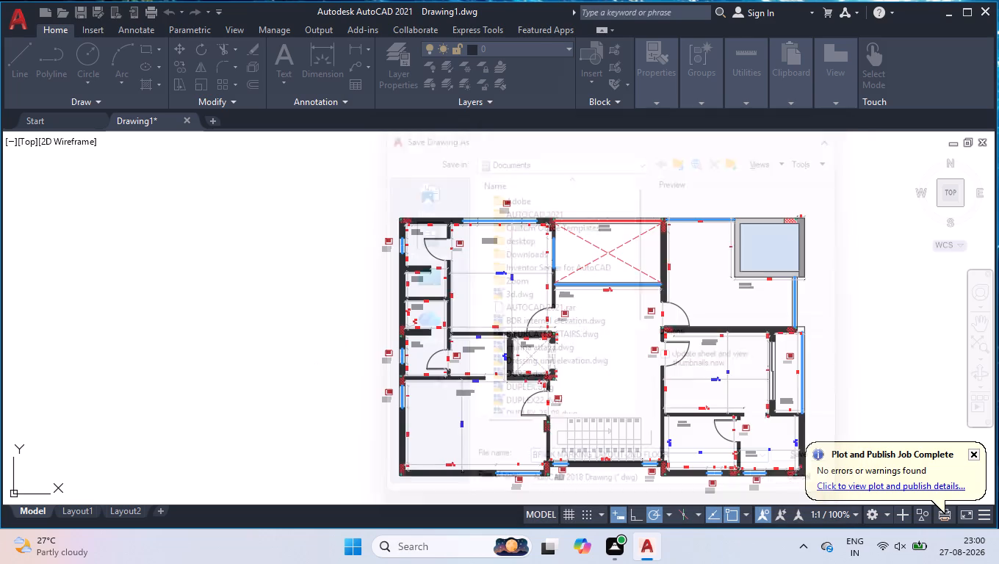
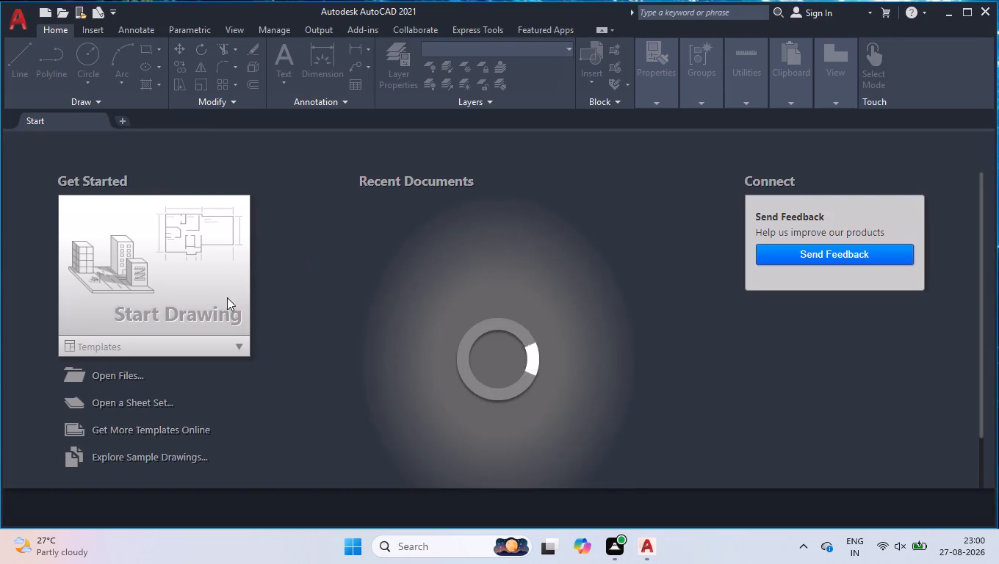
# Reopen the recent drawing BRICK MARKING LAYOUT-2ND FLOOR.
pyautogui.click(434, 231)
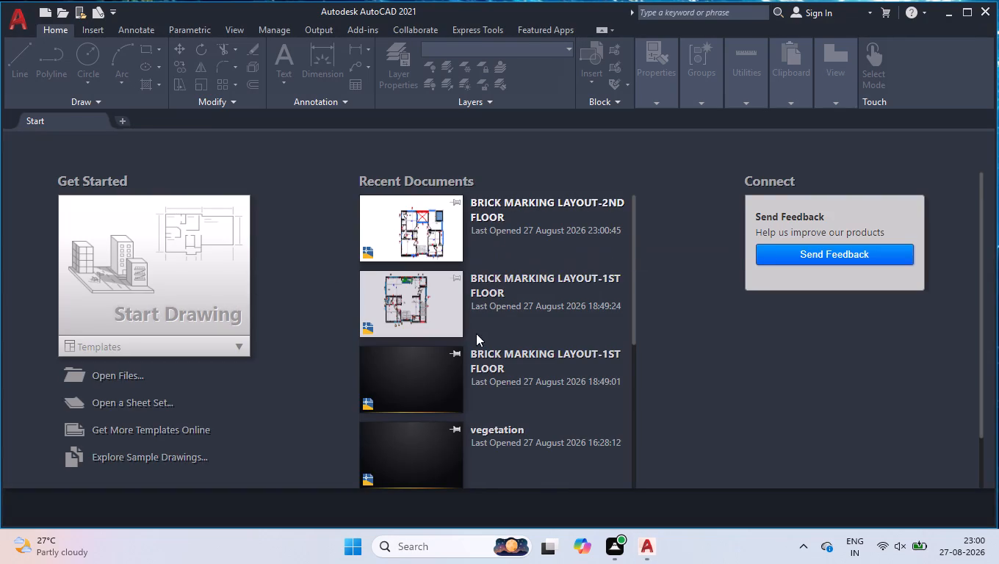
# Query the log file's name and folder path for the open drawing with LOGFILENAME.
pyautogui.write('LOGFIL')
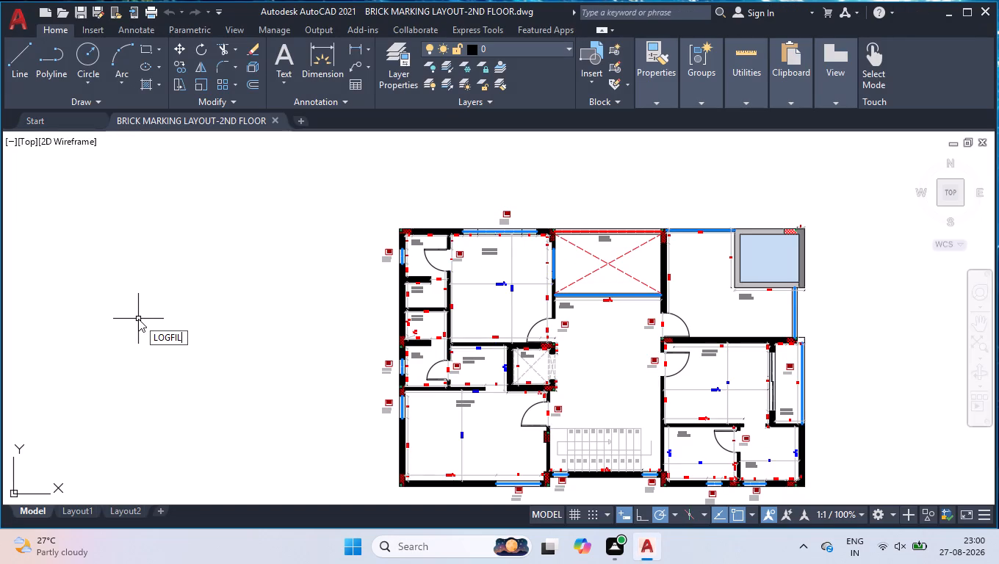
pyautogui.press('Return')
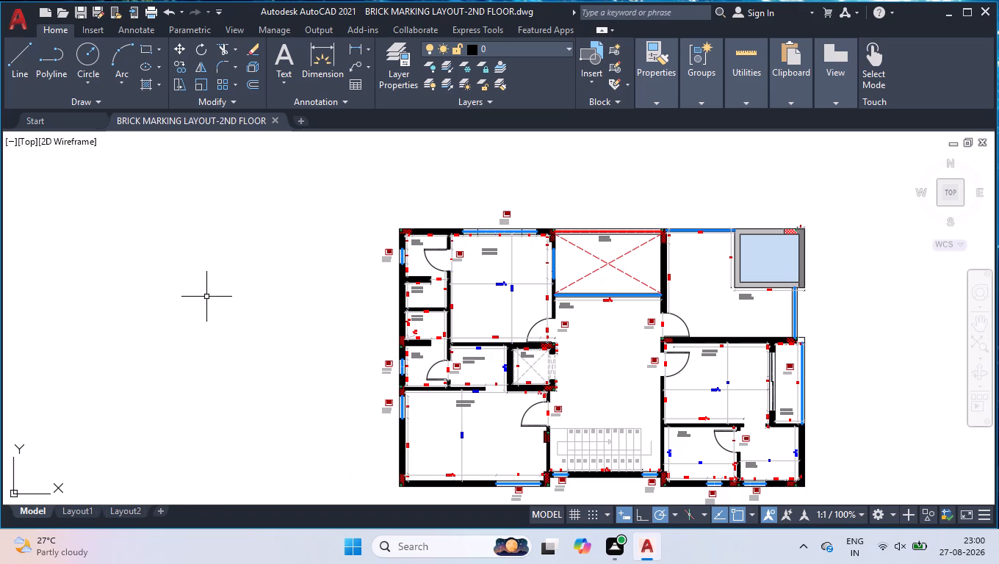
pyautogui.press('space')
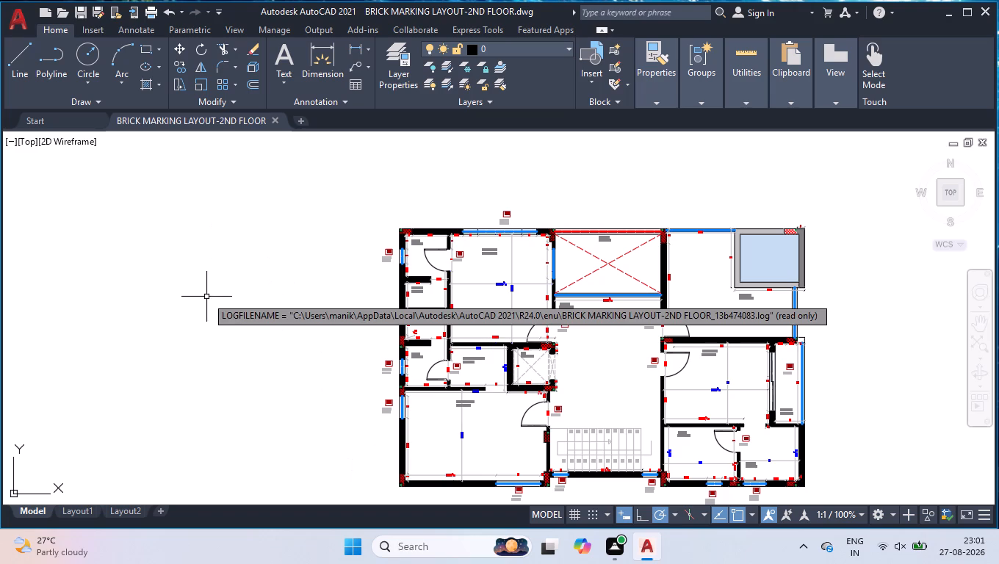
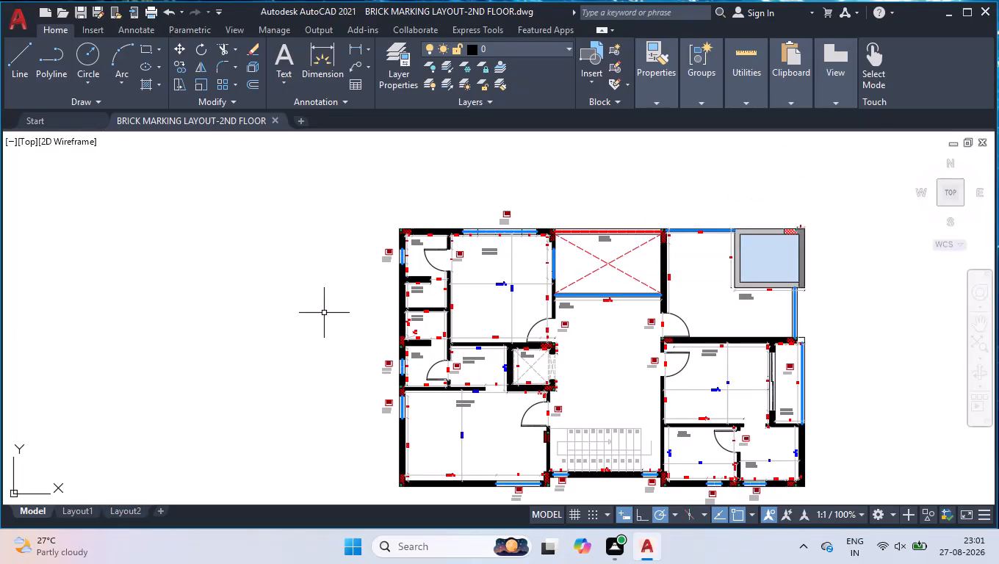
# Inspect the second-floor brick marking plan around the balcony, cut-out and lounge, including the lounge's D1 door tag.
pyautogui.scroll(2, 732, 307)
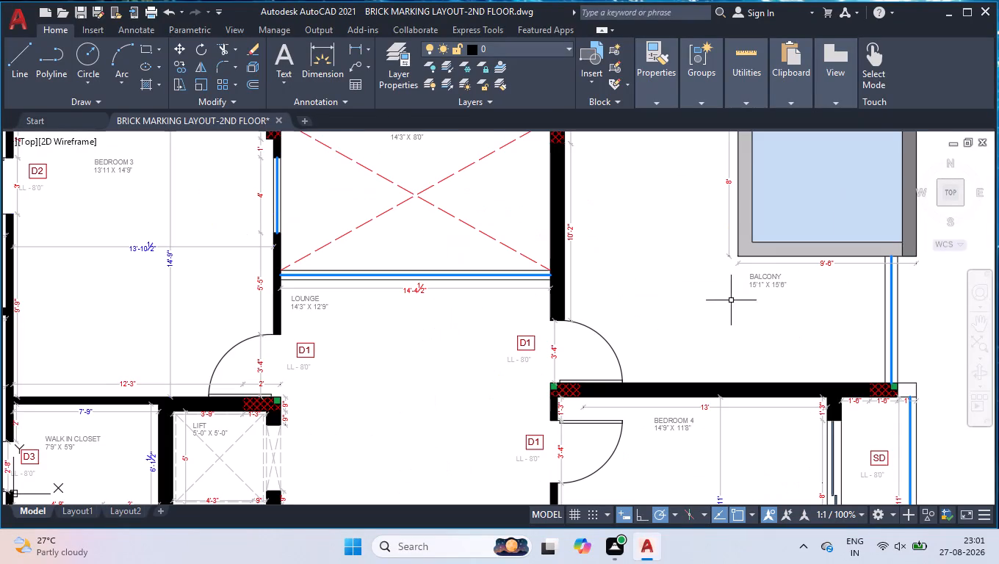
pyautogui.scroll(-1, 672, 324)
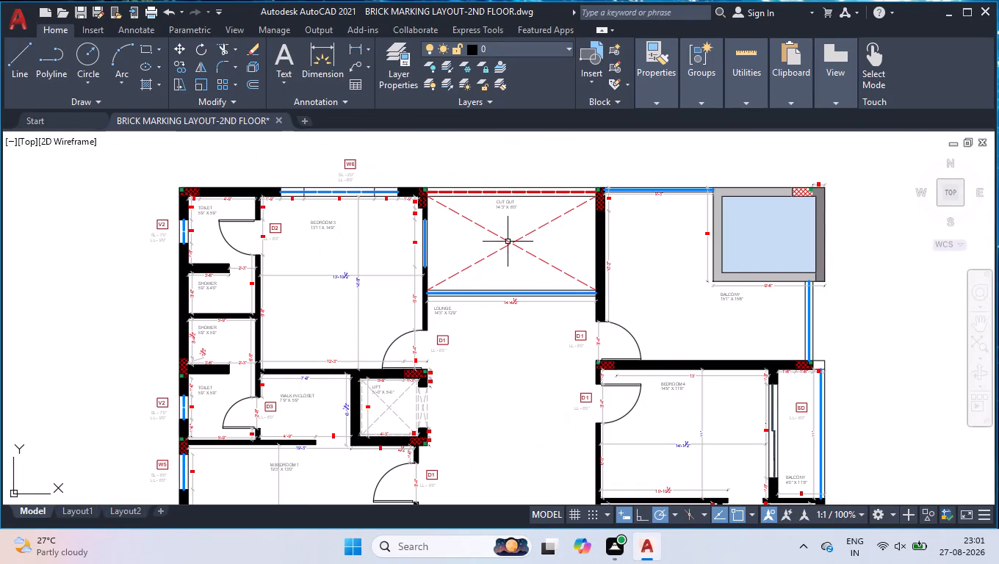
pyautogui.scroll(1, 511, 195)
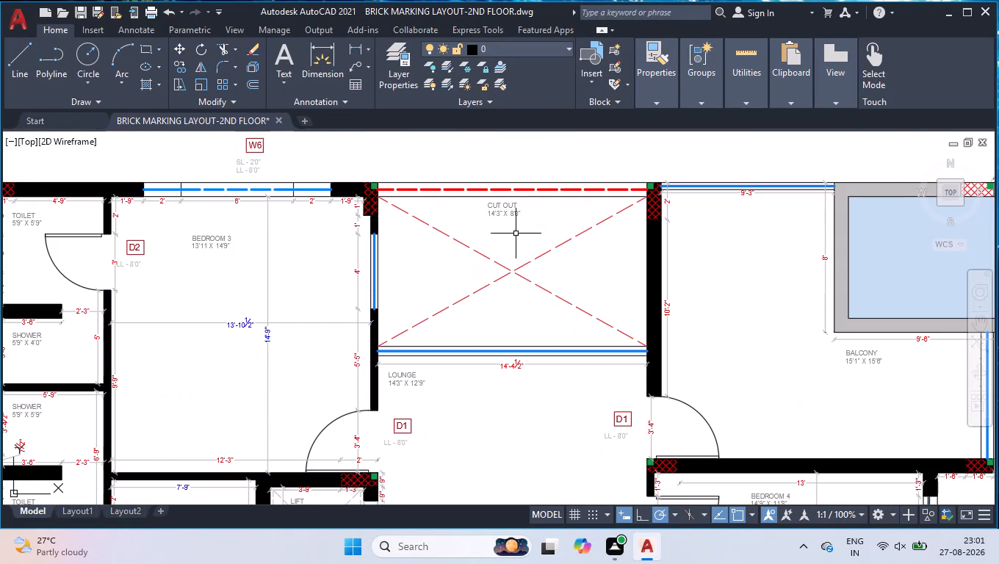
pyautogui.scroll(1, 516, 241)
pyautogui.scroll(-1, 516, 239)
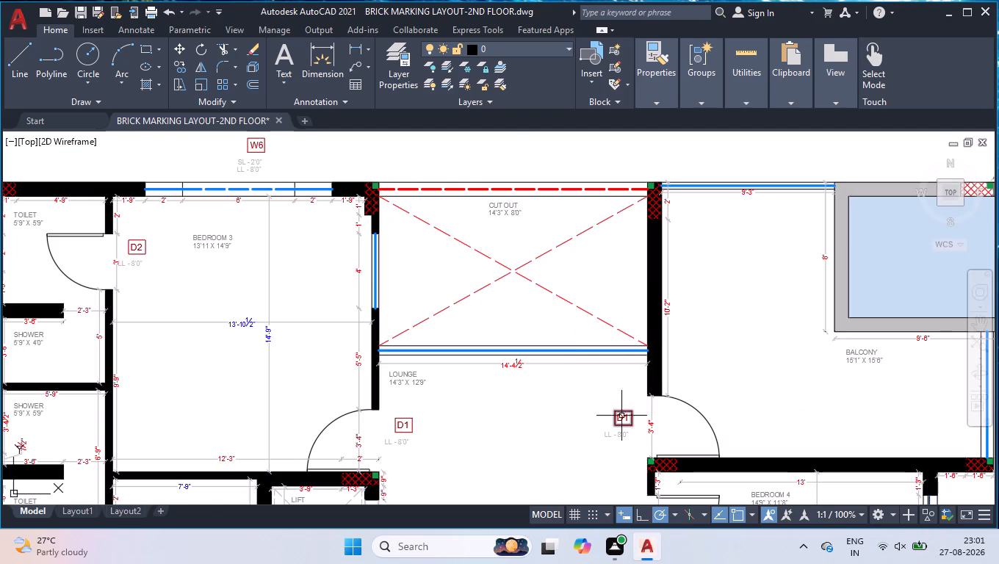
pyautogui.scroll(2, 634, 449)
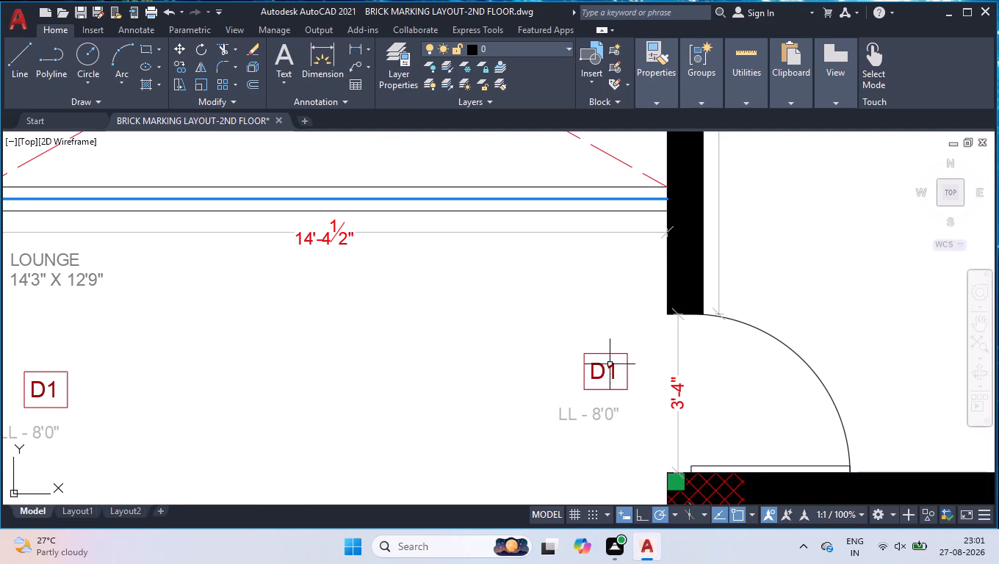
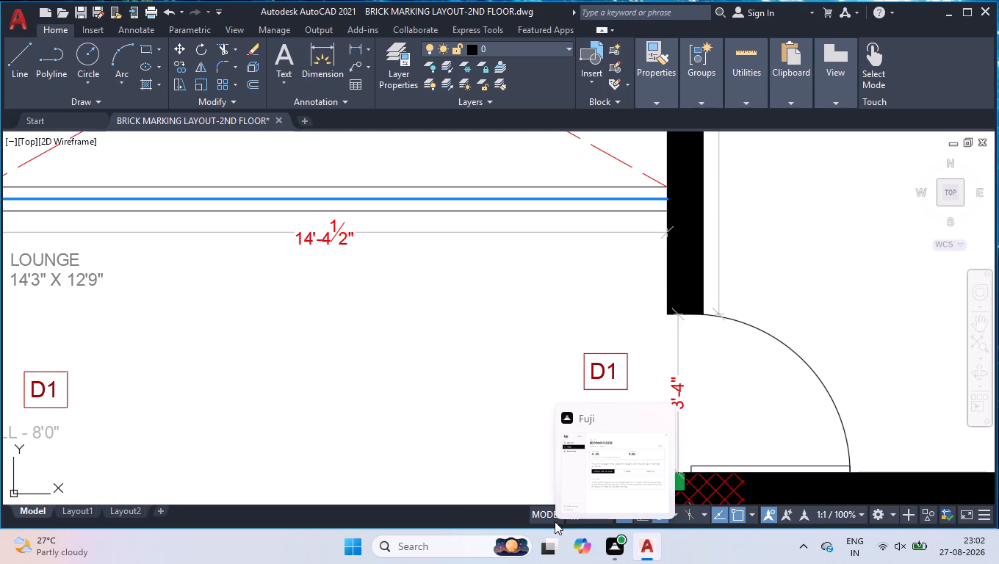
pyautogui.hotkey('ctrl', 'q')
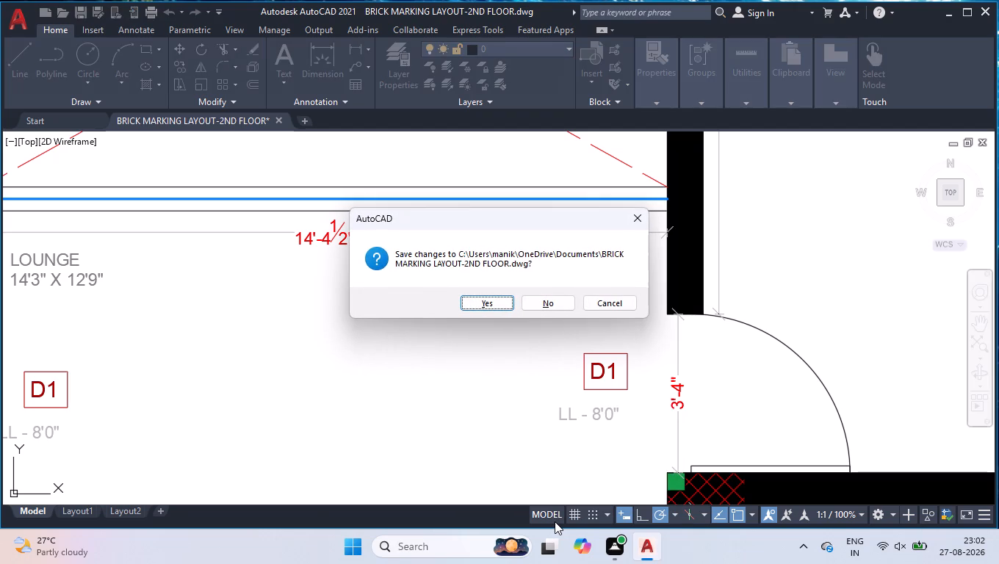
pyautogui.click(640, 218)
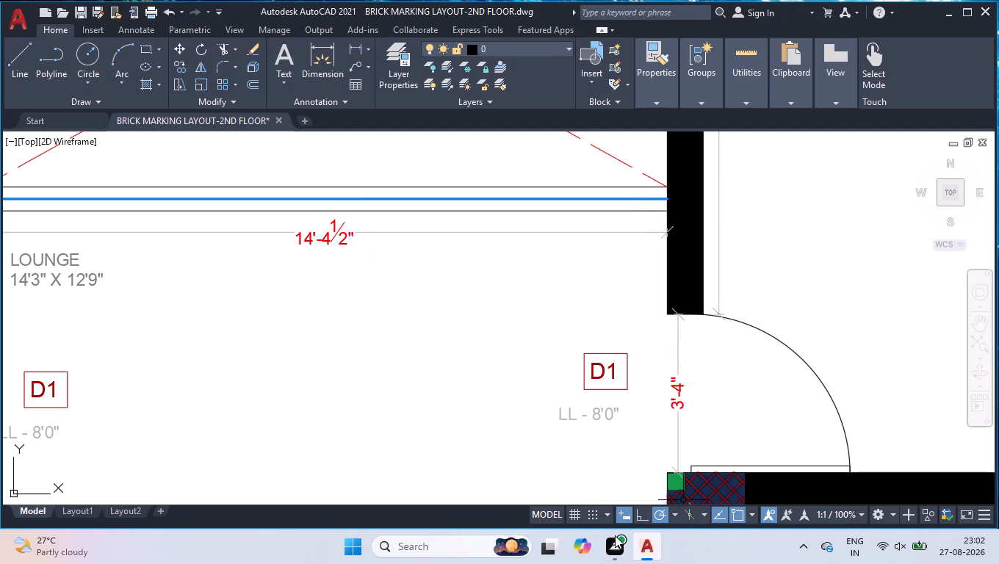